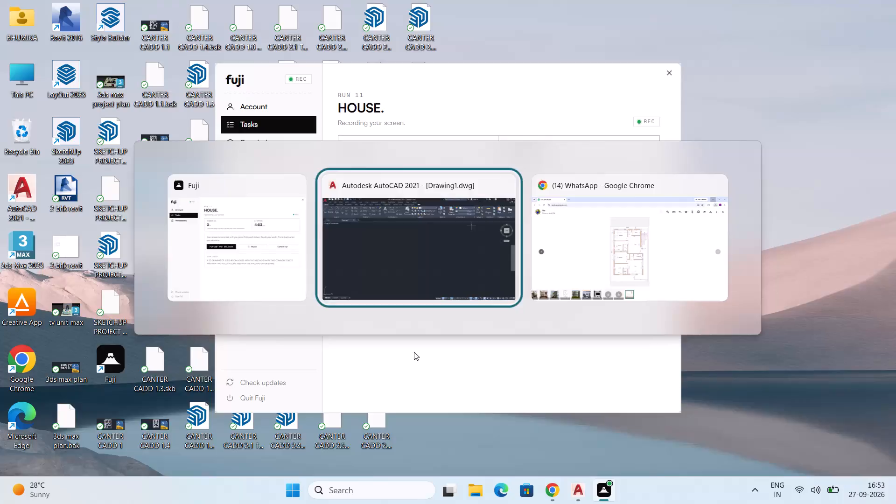
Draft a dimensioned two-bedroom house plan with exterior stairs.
In AutoCAD, set the drawing units to Engineering length type with 0'-0.0" precision.
scroll(401, 310, "down", 3)
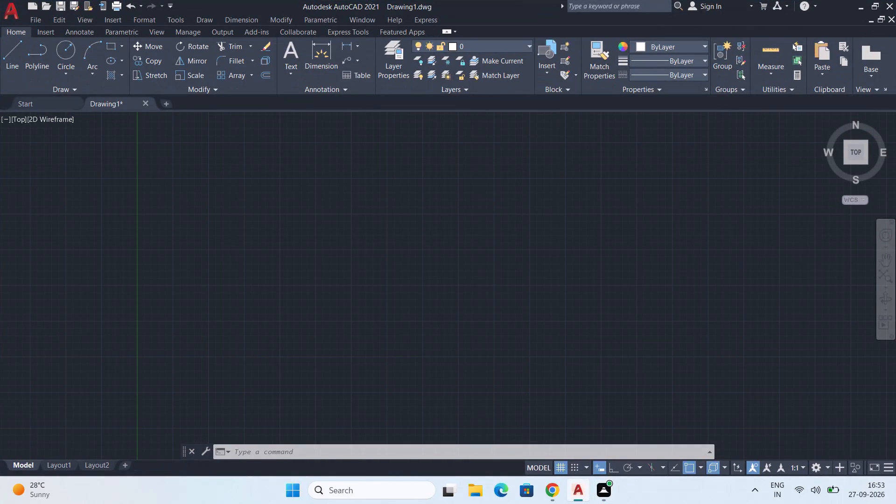
scroll(401, 310, "down", 1)
middle_click_drag(407, 307, 352, 258, "shift")
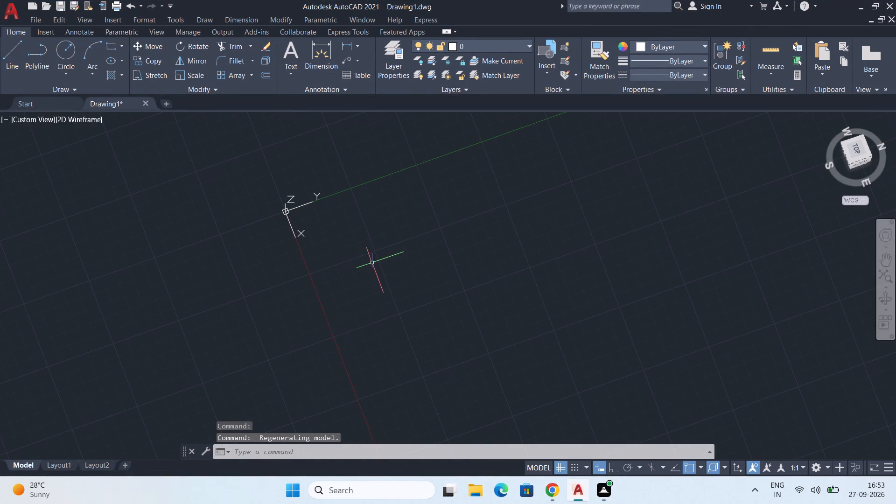
key("ctrl+z")
middle_click_drag(396, 250, 375, 243)
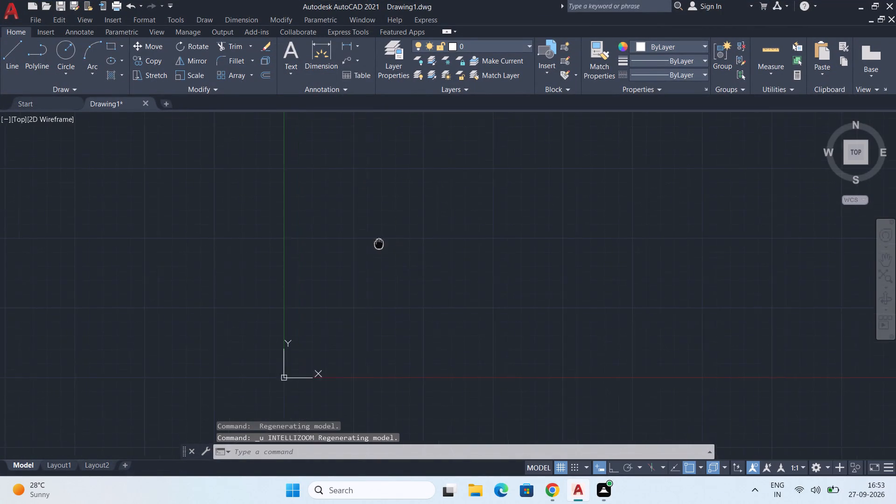
middle_click_drag(375, 243, 307, 279)
type("UN")
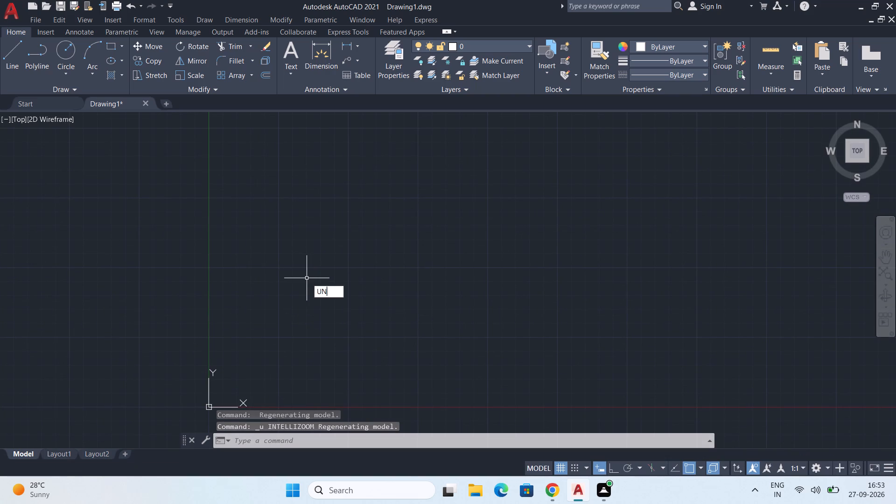
key("Return")
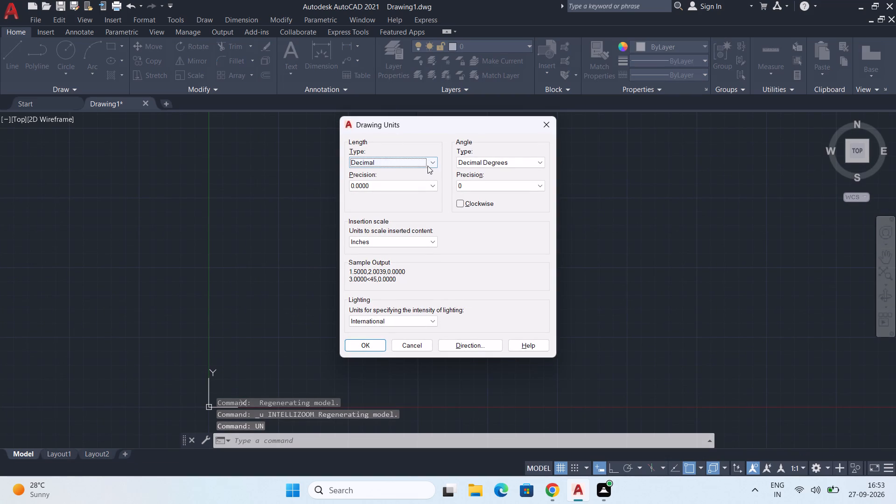
left_click(432, 162)
left_click(408, 188)
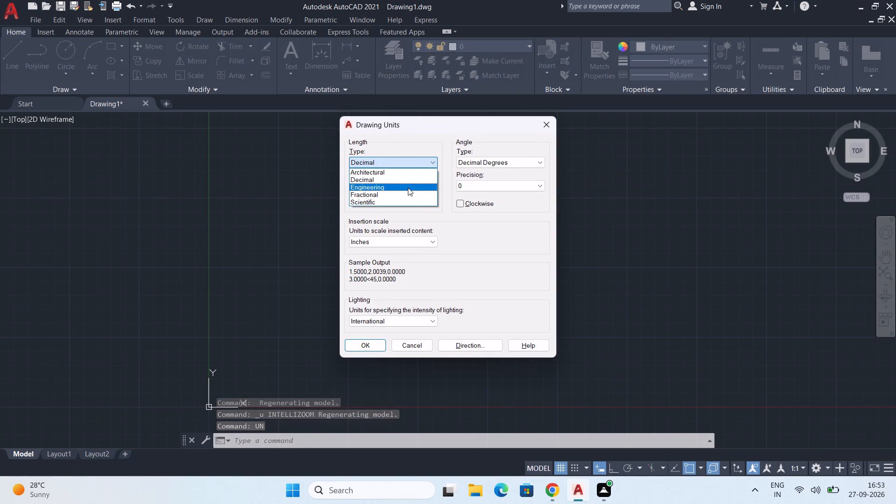
left_click(411, 187)
left_click(399, 202)
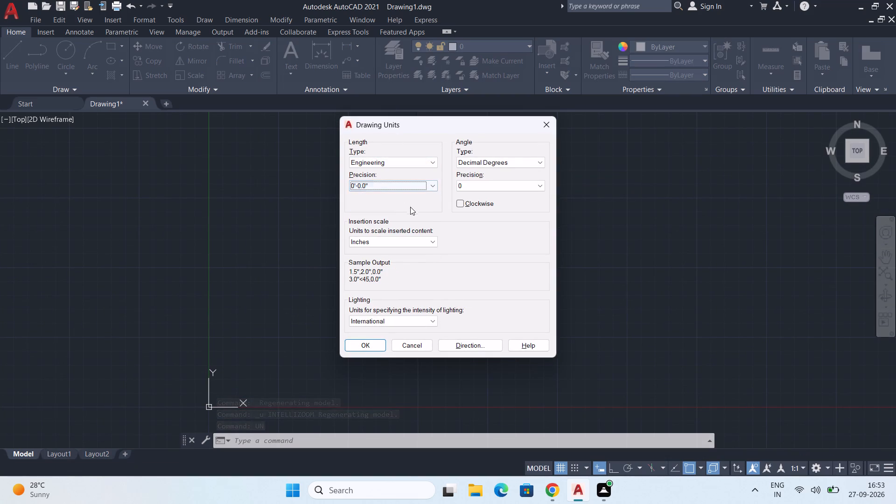
left_click(376, 342)
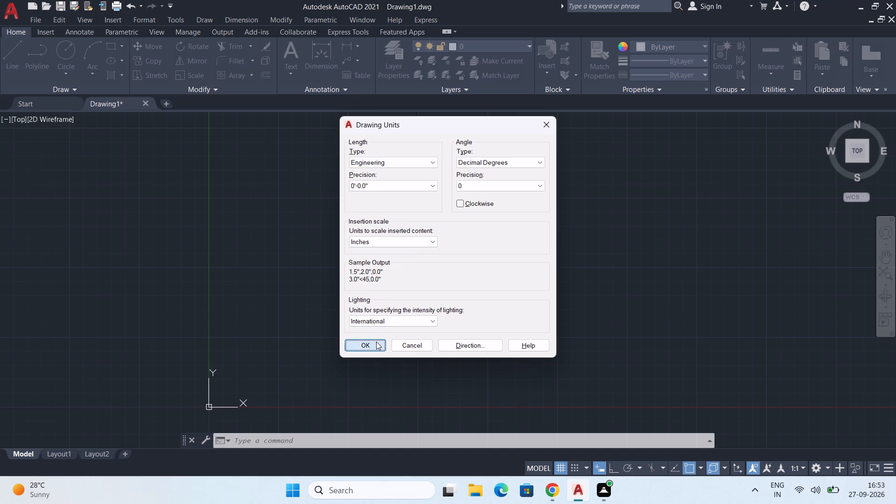
Modify the Standard dimension style so its primary units use the Engineering format with 0'-0.0" precision.
key("d")
key("Return")
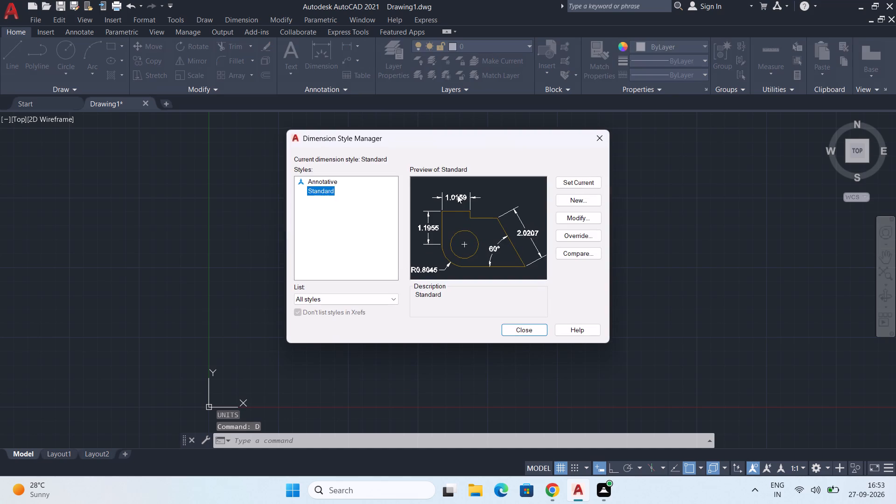
left_click(575, 219)
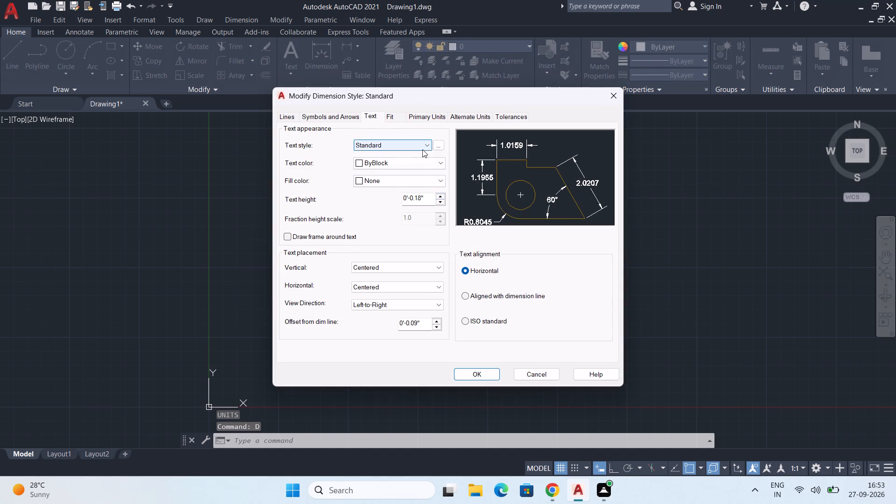
left_click(415, 117)
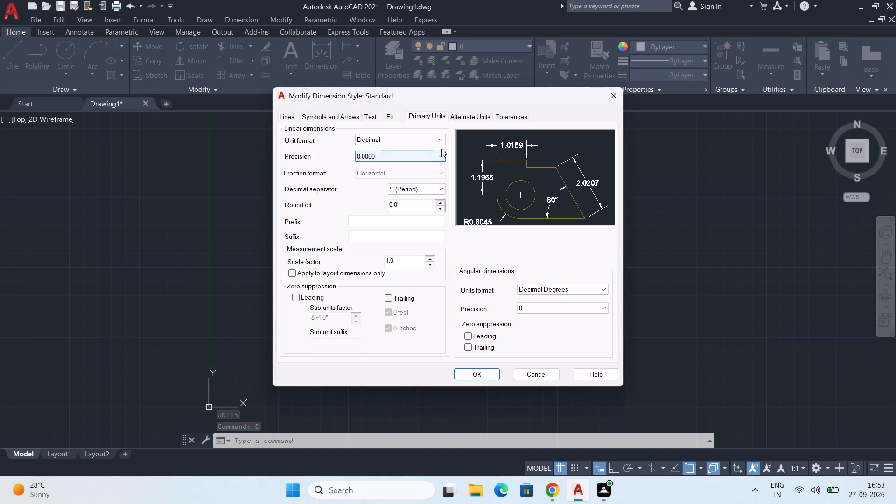
left_click(436, 140)
left_click(416, 162)
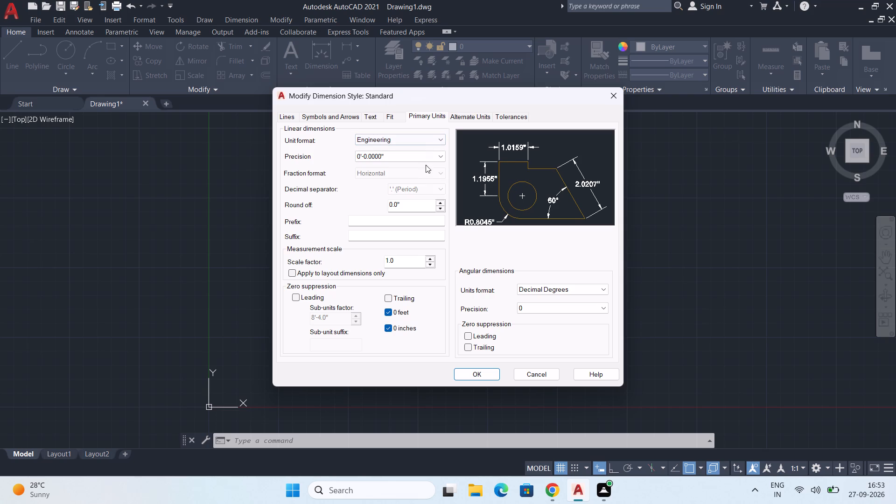
left_click(432, 157)
left_click(419, 174)
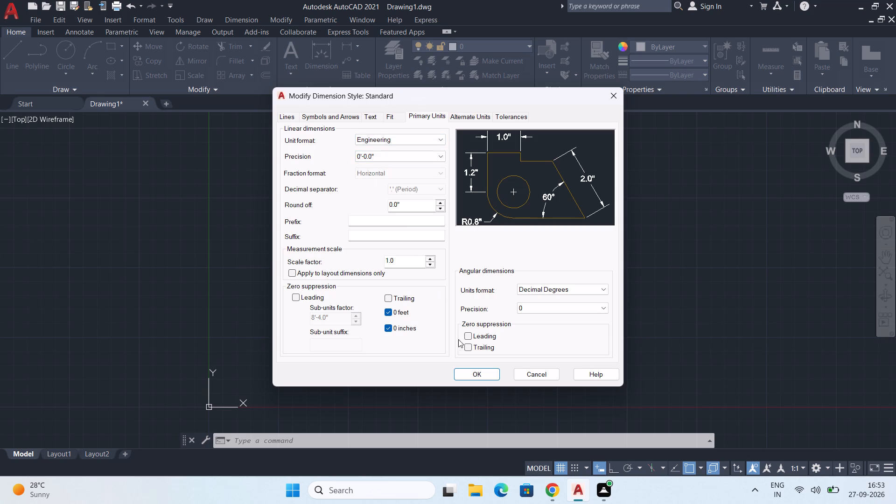
Set the Standard dimension style's text height to 9".
left_click(372, 119)
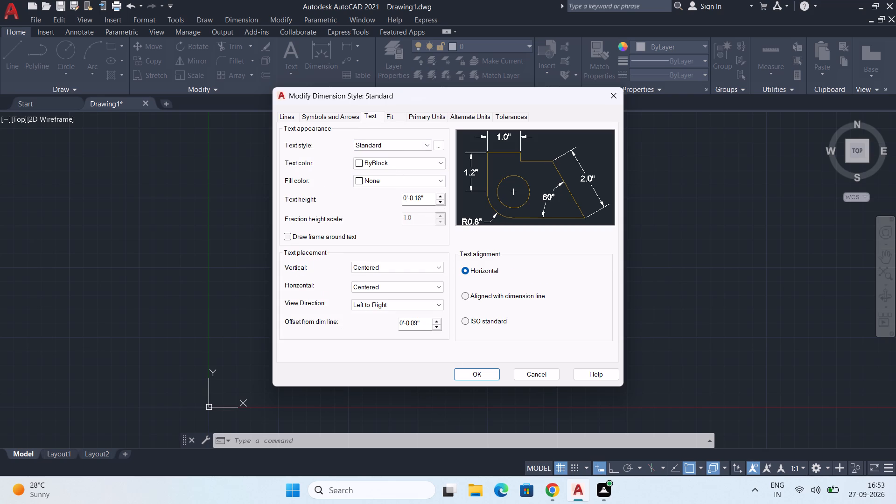
double_click(427, 197)
key("BackSpace")
key("BackSpace")
key("BackSpace")
key("BackSpace")
key("BackSpace")
key("BackSpace")
type("9\"")
Set the Standard dimension style's arrow size to 9" and apply the style changes.
left_click(343, 115)
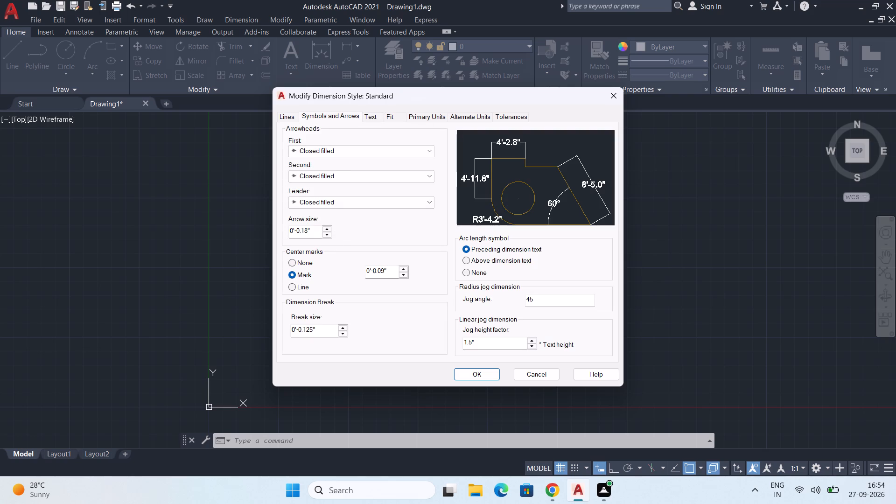
double_click(320, 232)
key("BackSpace")
key("BackSpace")
key("BackSpace")
key("BackSpace")
key("BackSpace")
key("BackSpace")
key("BackSpace")
key("BackSpace")
key("BackSpace")
type("9\"")
left_click(490, 369)
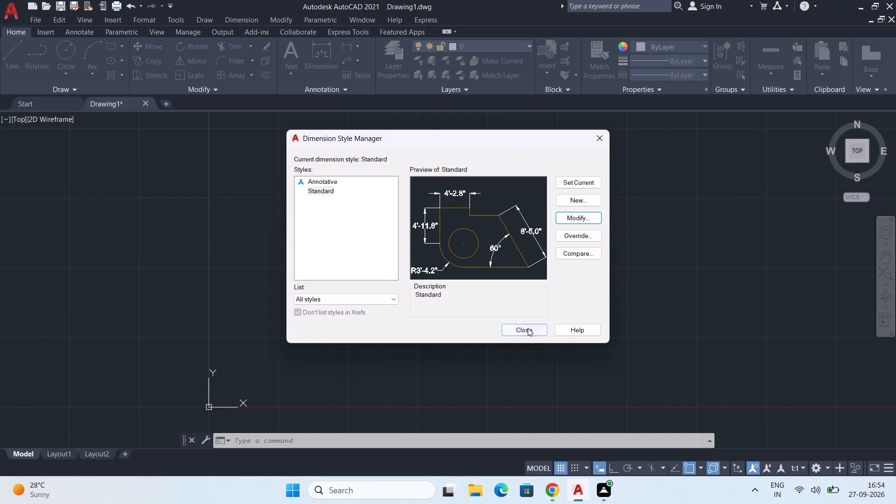
left_click(528, 328)
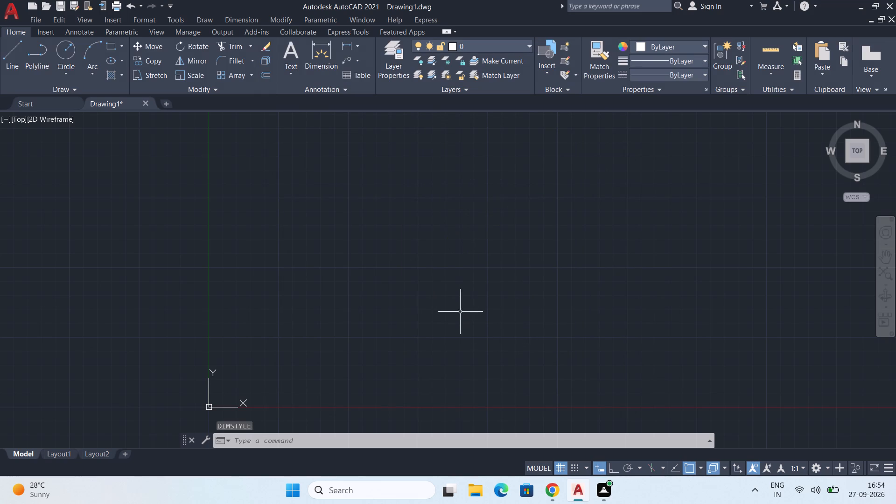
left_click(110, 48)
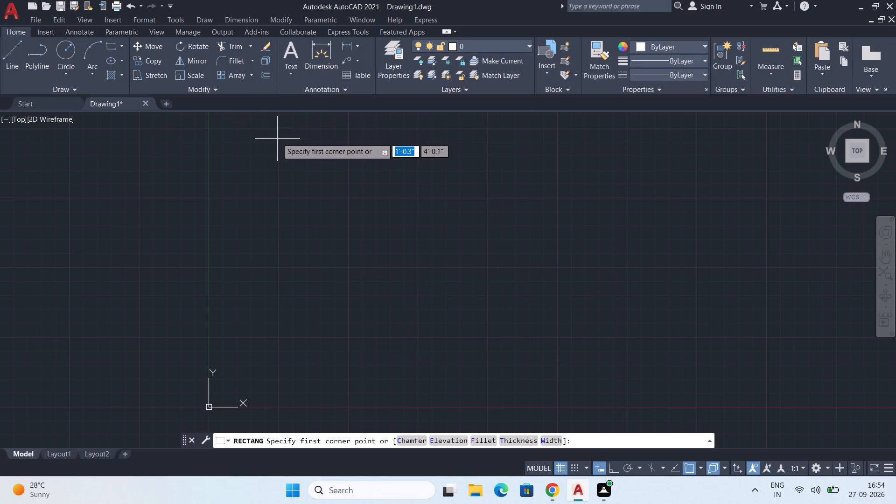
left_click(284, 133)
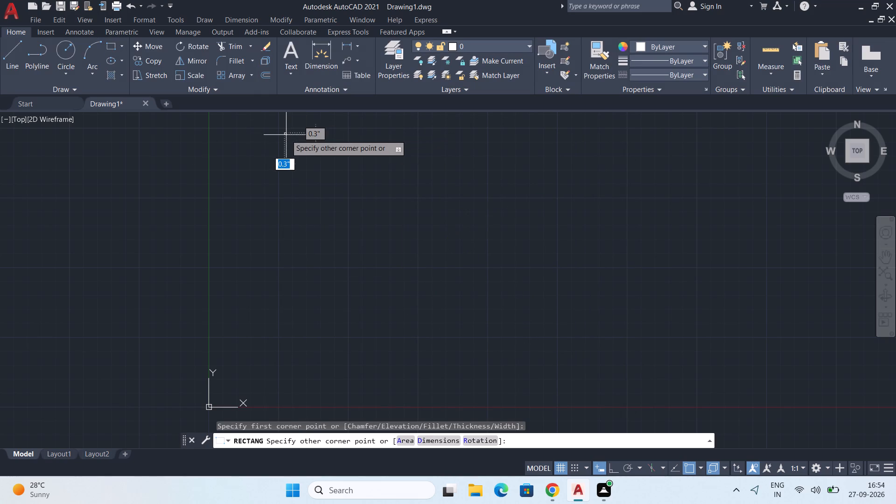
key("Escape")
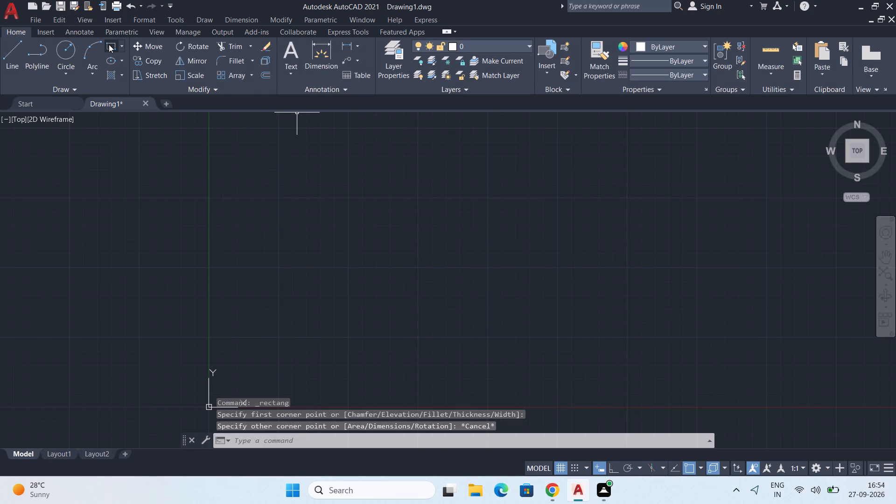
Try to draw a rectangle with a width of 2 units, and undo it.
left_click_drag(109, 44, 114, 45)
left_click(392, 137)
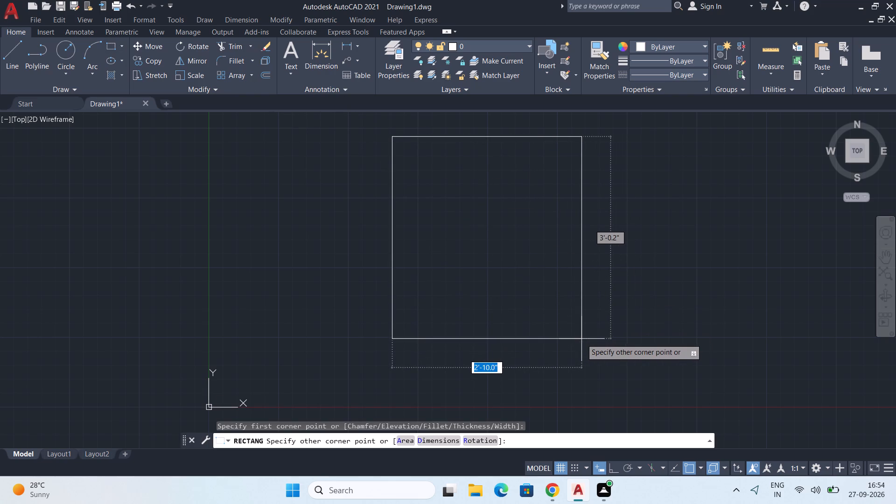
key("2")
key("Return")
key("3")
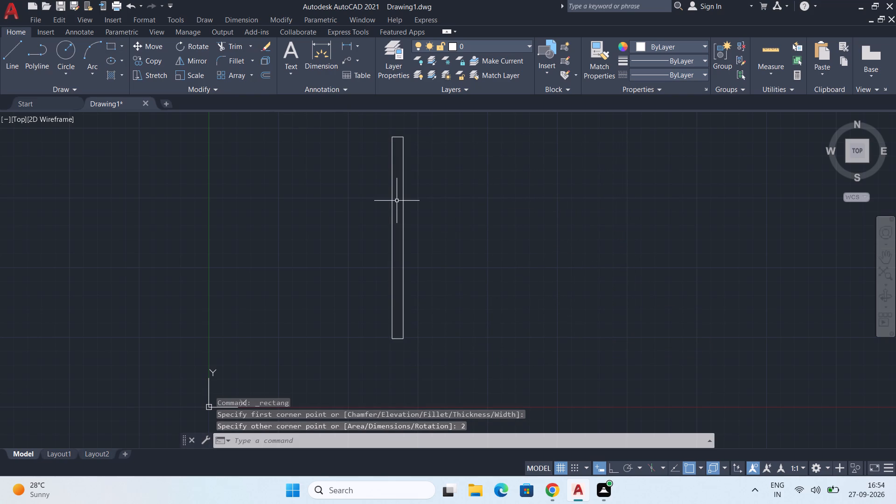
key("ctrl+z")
Draw a rectangle 23' wide and 38' high as the plan's outline.
left_click(114, 50)
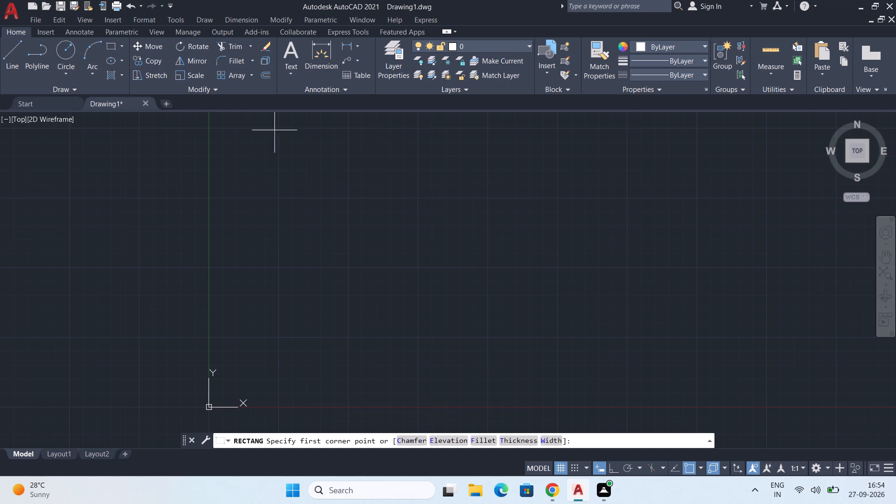
left_click(357, 140)
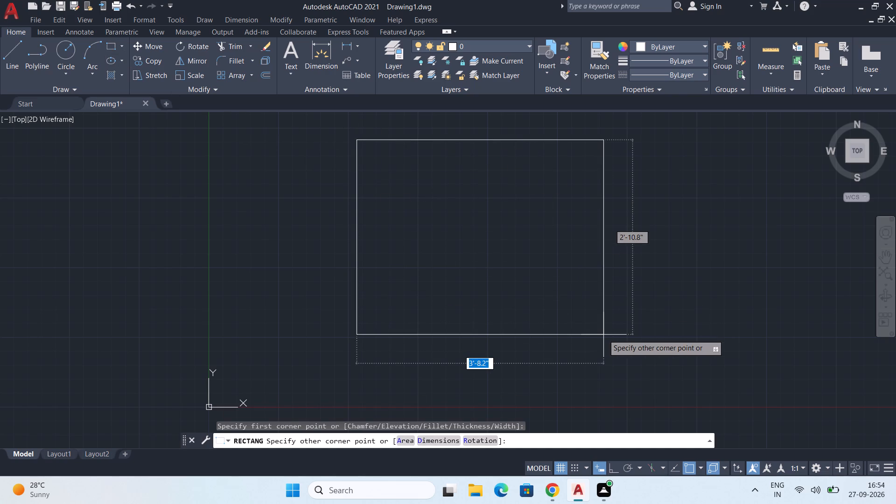
type("23'")
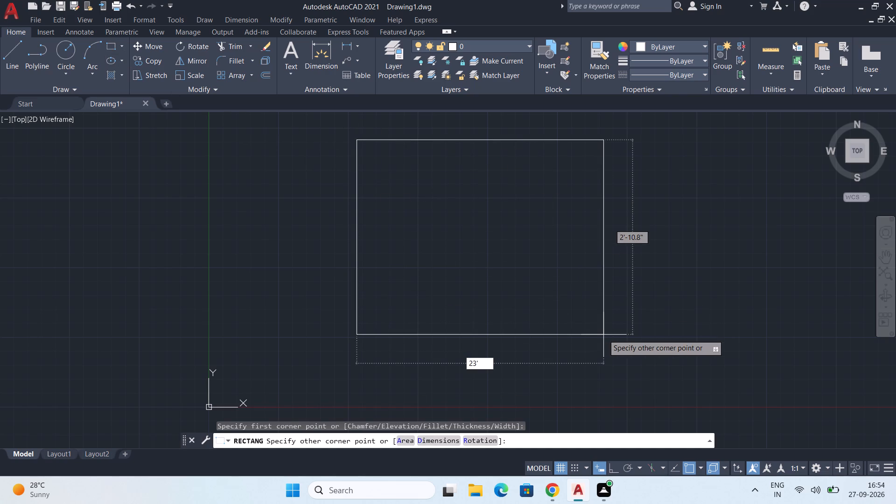
key("Tab")
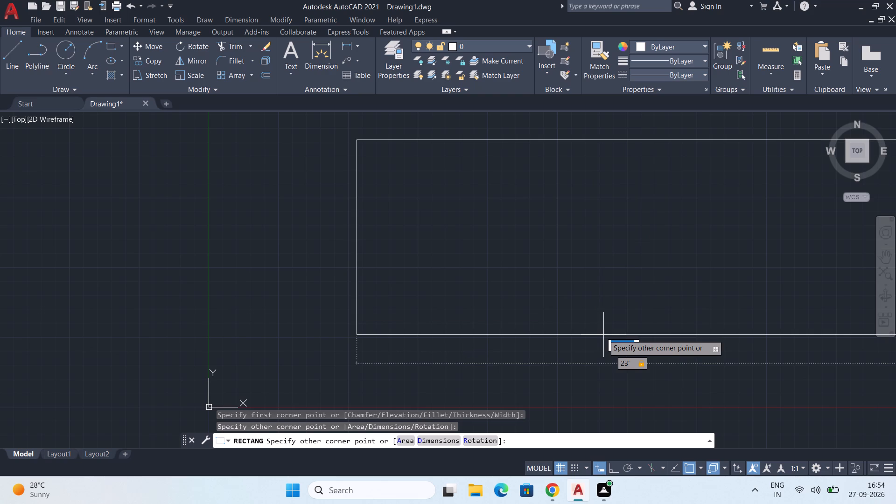
type("38'")
key("Return")
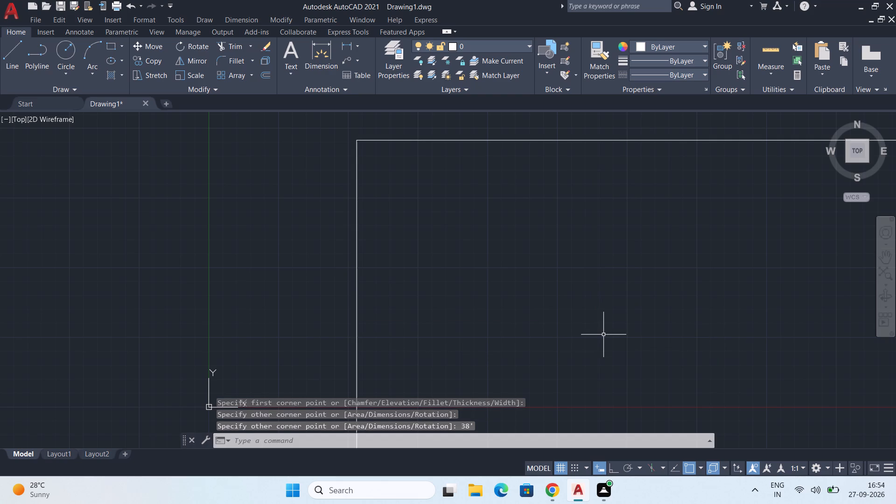
Move the outline rectangle by its lower-left corner to a free spot above and to the right of the origin.
scroll(590, 320, "down", 4)
middle_click_drag(590, 322, 450, 47)
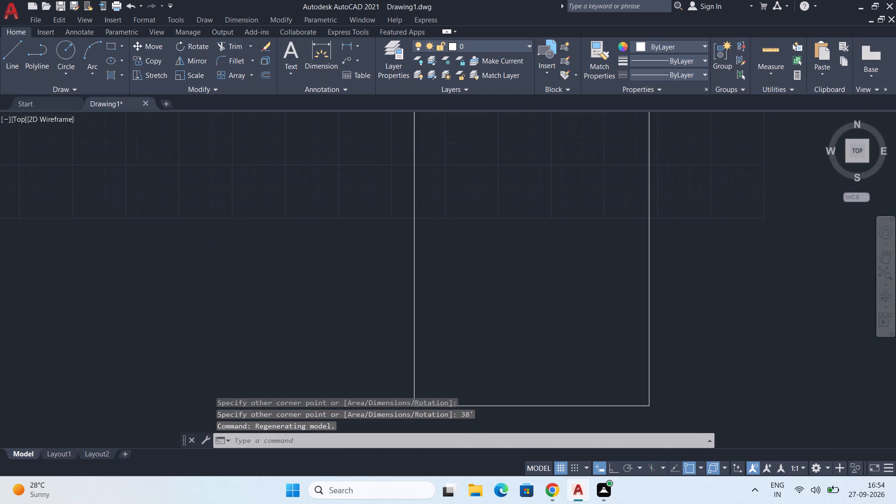
middle_click_drag(450, 47, 450, 47)
left_click(415, 229)
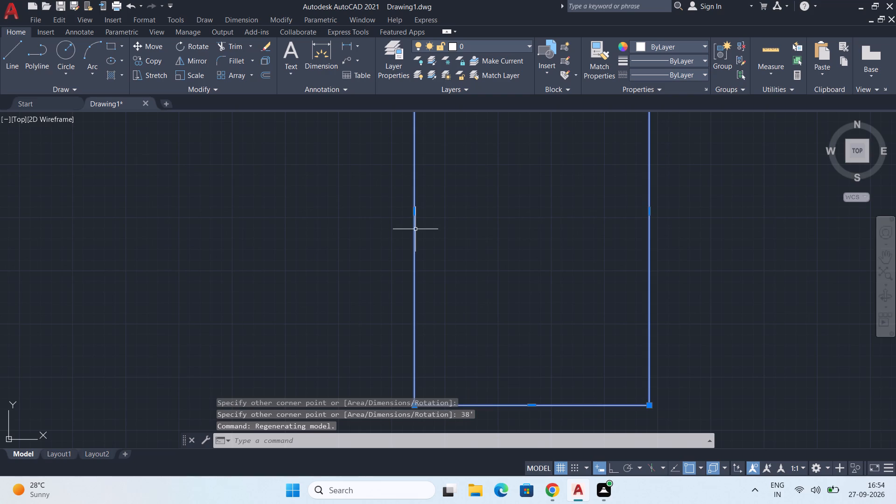
key("m")
middle_click_drag(417, 385, 429, 331)
key("m")
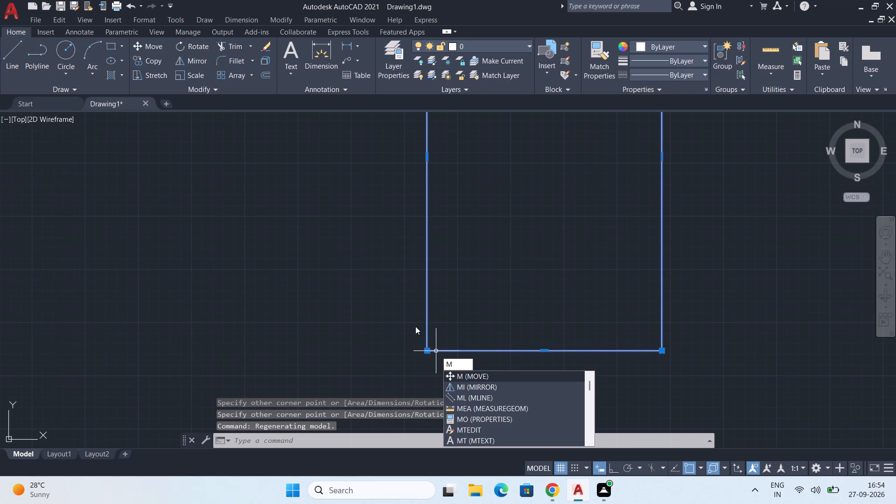
key("Return")
left_click(424, 349)
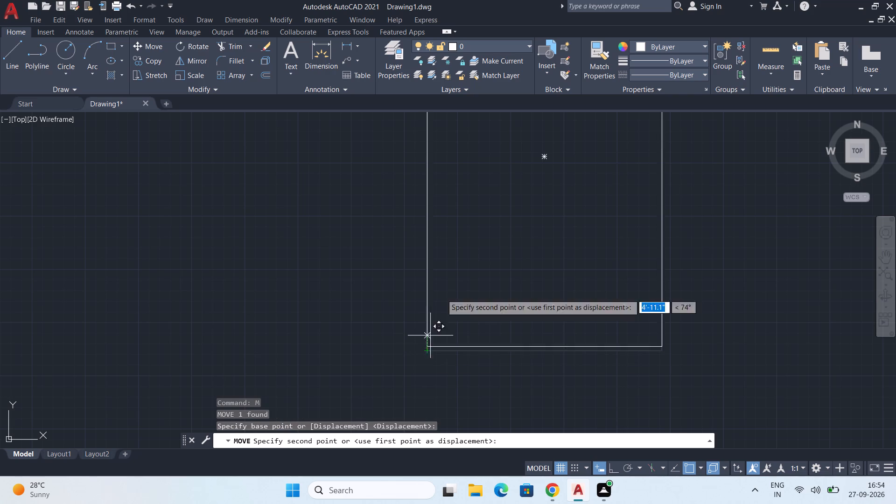
scroll(444, 214, "down", 4)
middle_click_drag(444, 224, 295, 354)
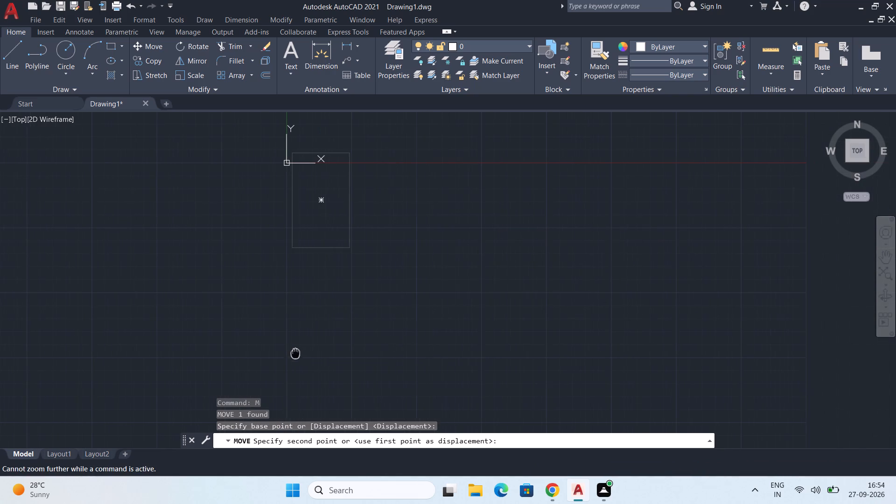
middle_click_drag(295, 354, 295, 354)
middle_click_drag(321, 245, 337, 368)
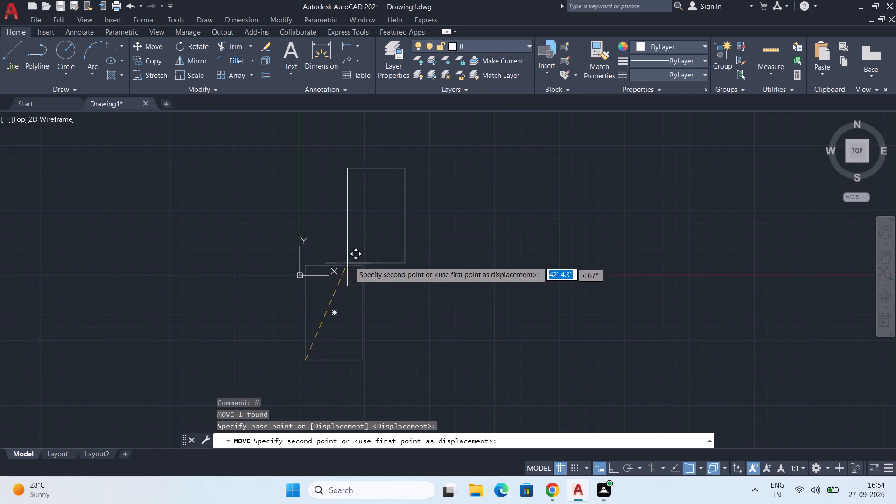
scroll(353, 247, "up", 3)
middle_click_drag(353, 241, 417, 301)
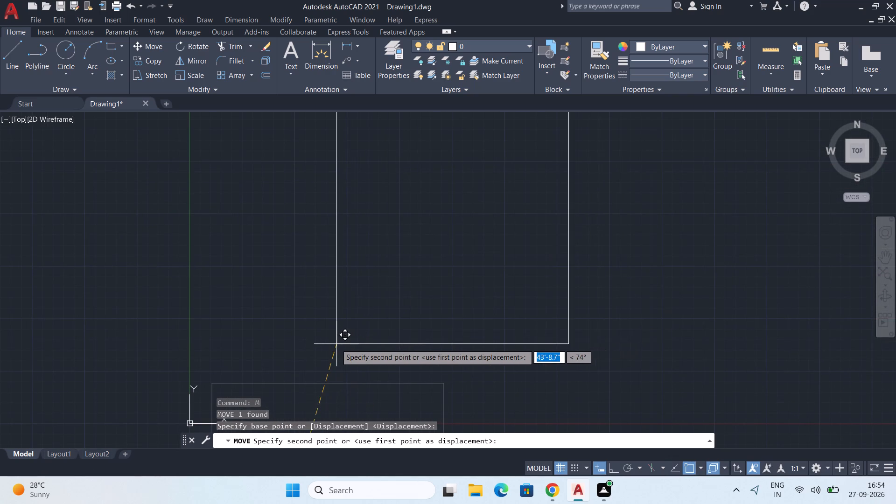
left_click(321, 357)
Measure the width and height of the outline rectangle.
scroll(344, 318, "down", 1)
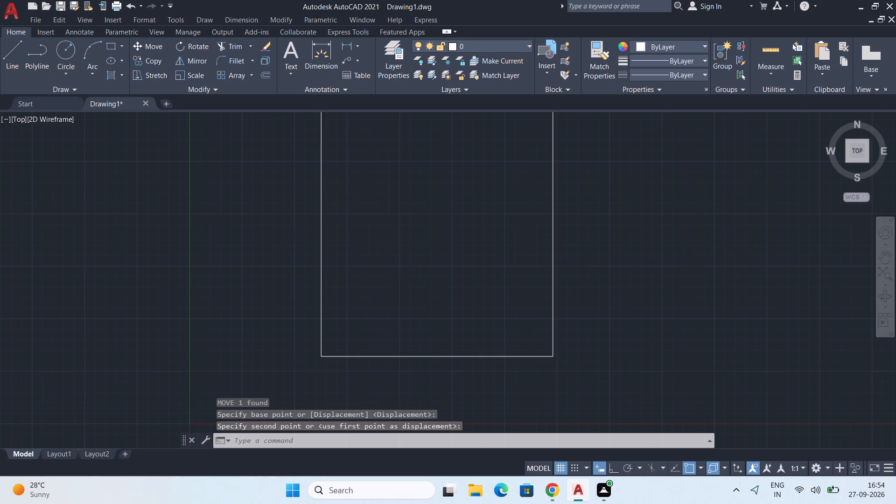
middle_click_drag(344, 318, 345, 365)
left_click(775, 47)
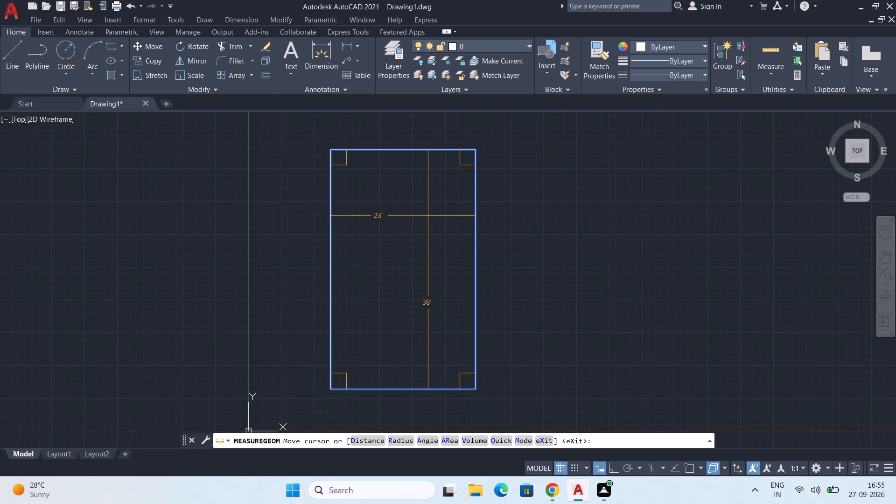
key("space")
Offset the outline rectangle 9" inward to form the exterior walls.
middle_click_drag(401, 141, 408, 148)
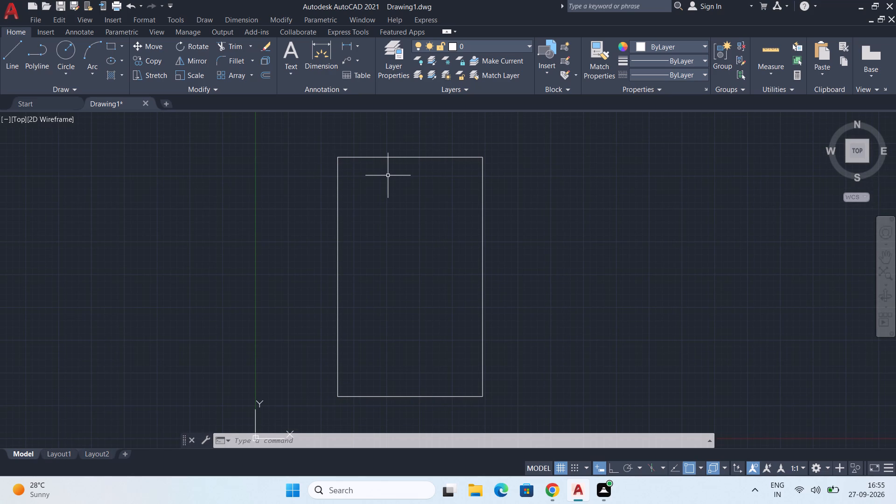
key("o")
key("f")
key("f")
key("Return")
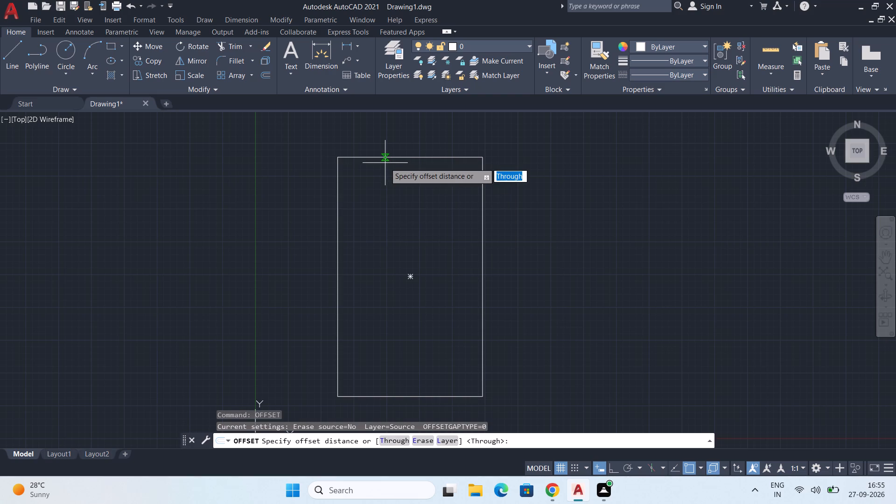
type("9\"")
key("Return")
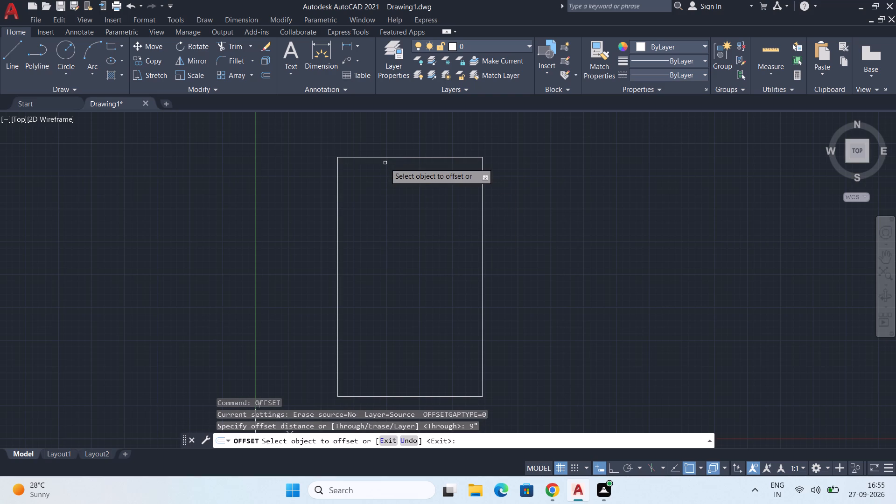
left_click(432, 159)
left_click(429, 189)
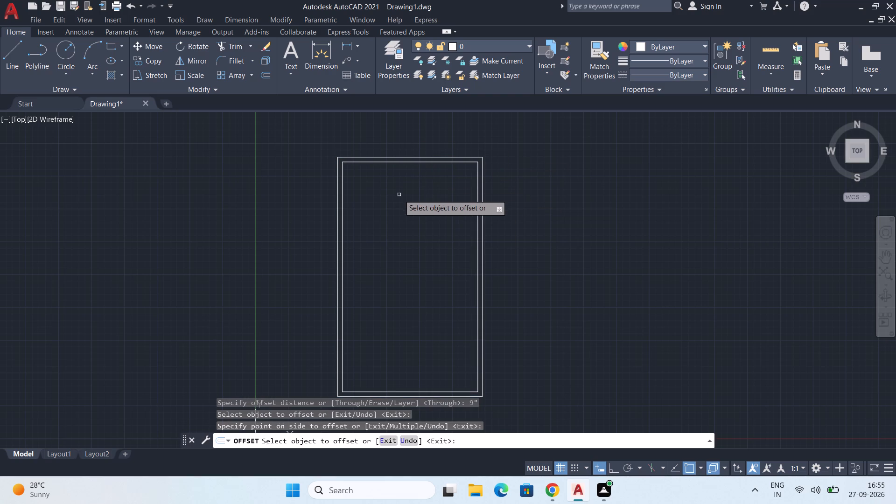
key("space")
Explode both wall rectangles into separate lines.
left_click_drag(310, 132, 406, 175)
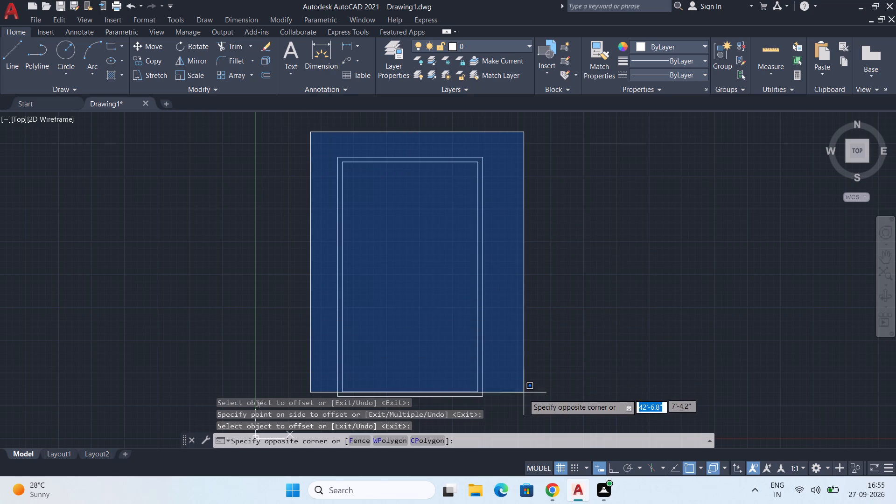
left_click(524, 403)
key("x")
key("Return")
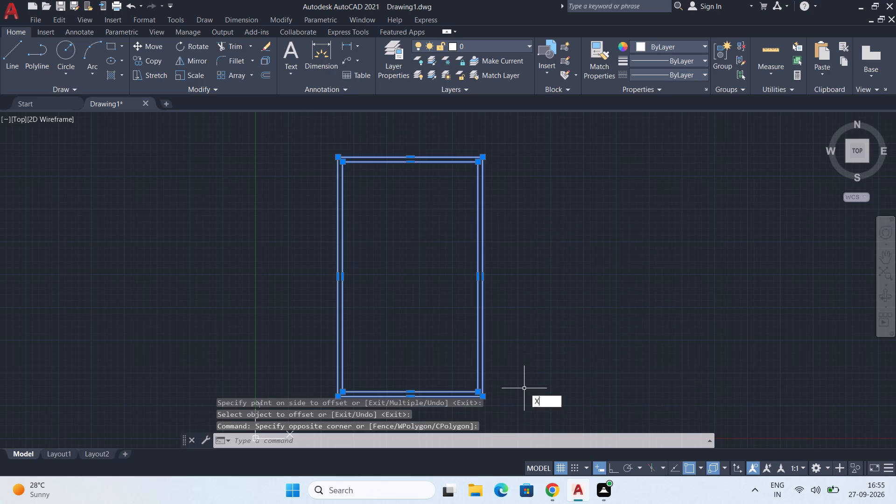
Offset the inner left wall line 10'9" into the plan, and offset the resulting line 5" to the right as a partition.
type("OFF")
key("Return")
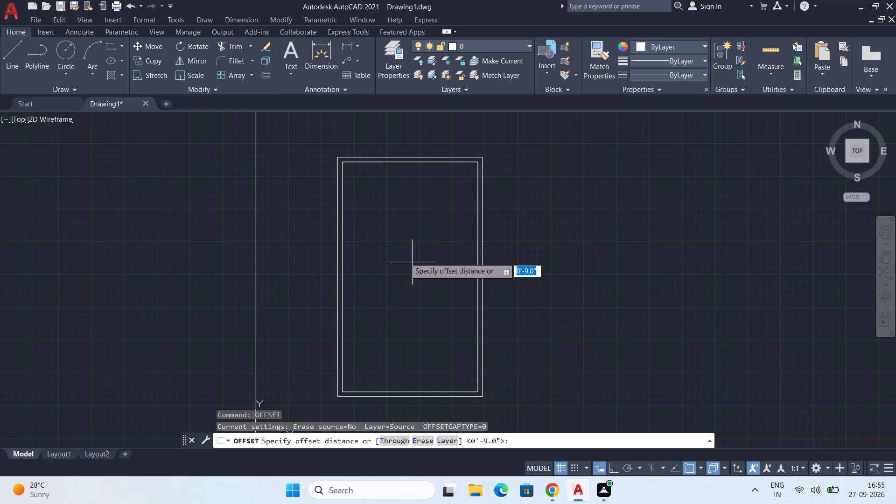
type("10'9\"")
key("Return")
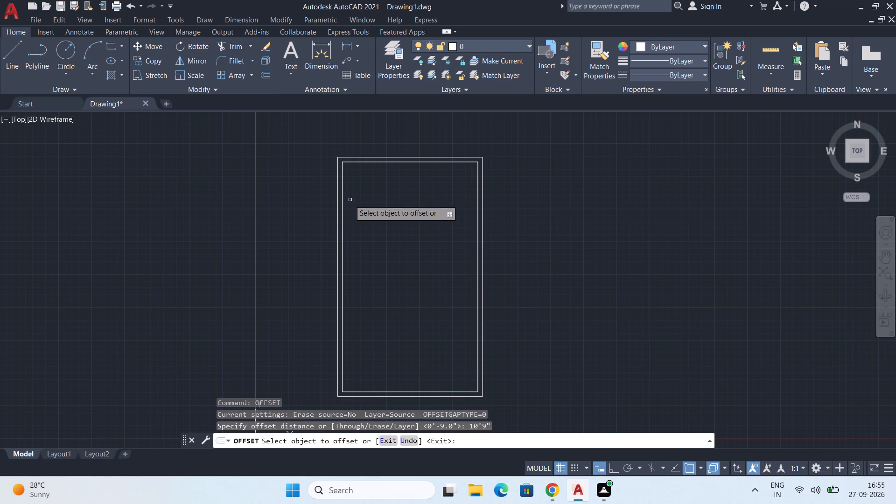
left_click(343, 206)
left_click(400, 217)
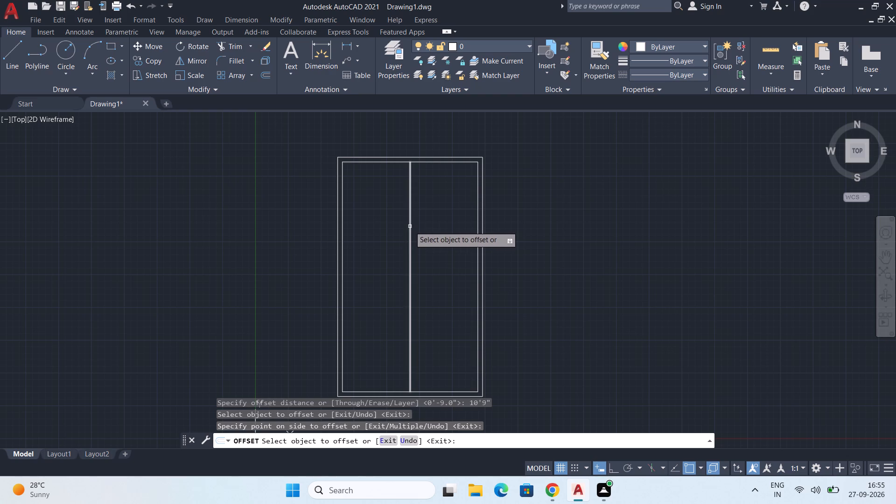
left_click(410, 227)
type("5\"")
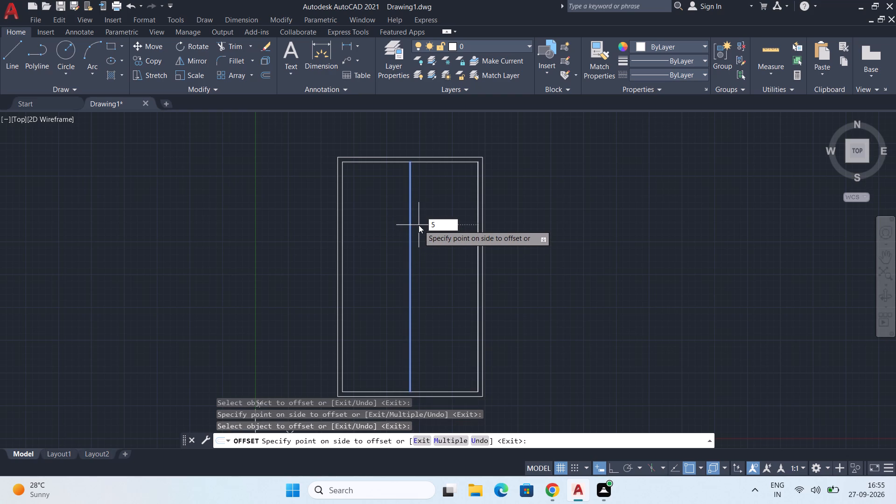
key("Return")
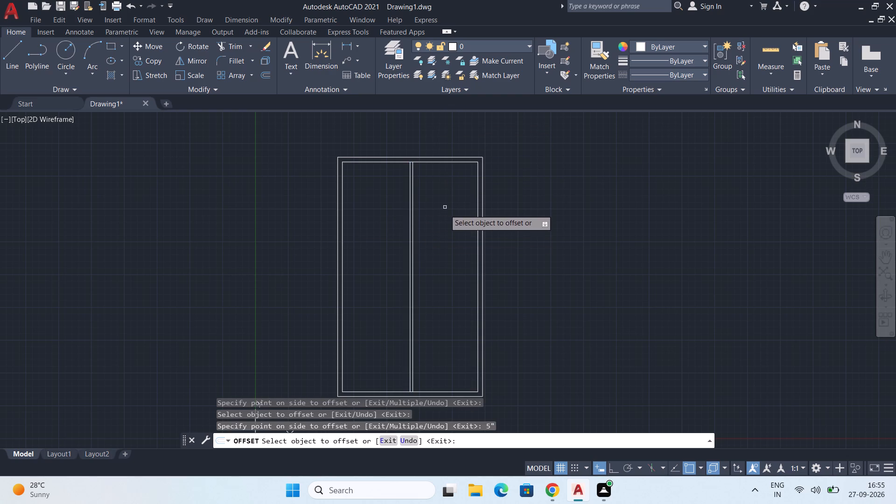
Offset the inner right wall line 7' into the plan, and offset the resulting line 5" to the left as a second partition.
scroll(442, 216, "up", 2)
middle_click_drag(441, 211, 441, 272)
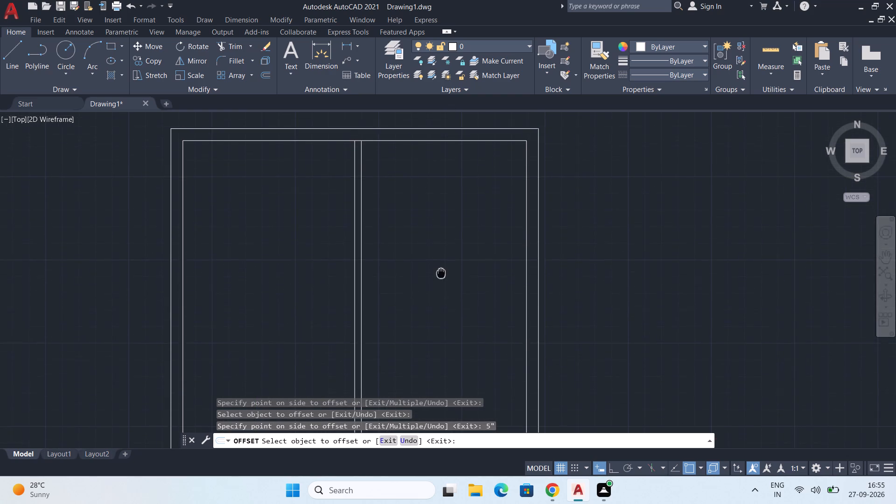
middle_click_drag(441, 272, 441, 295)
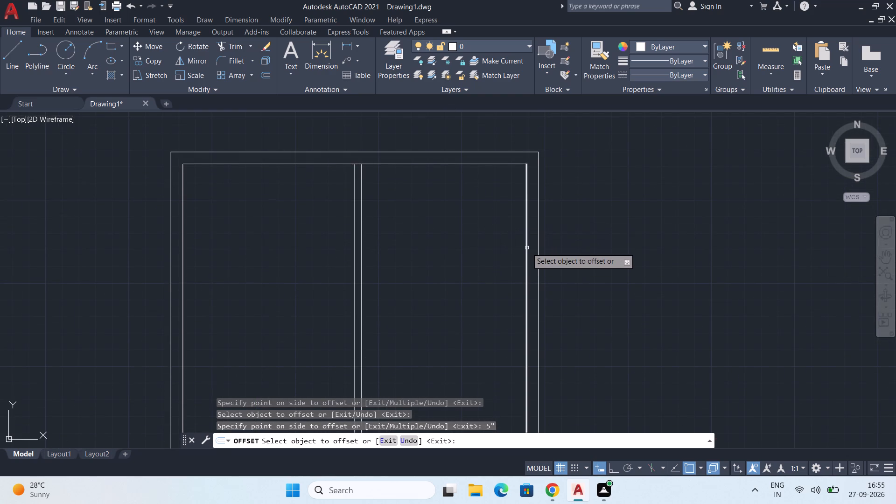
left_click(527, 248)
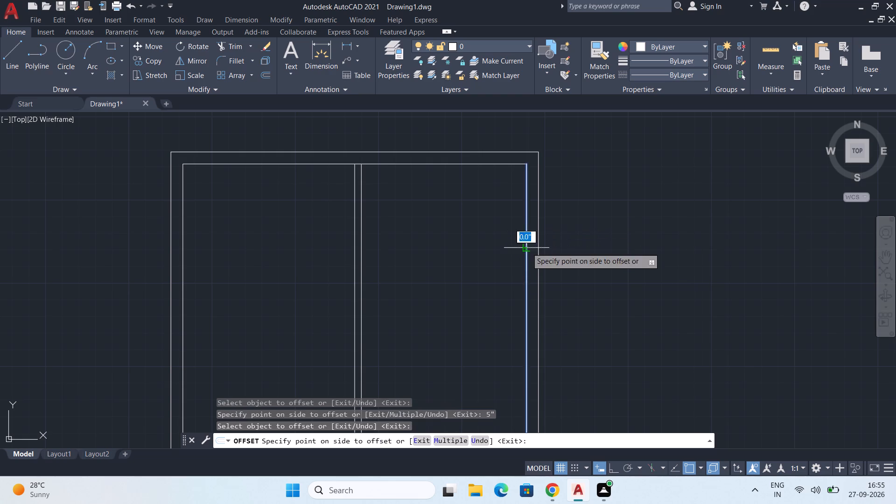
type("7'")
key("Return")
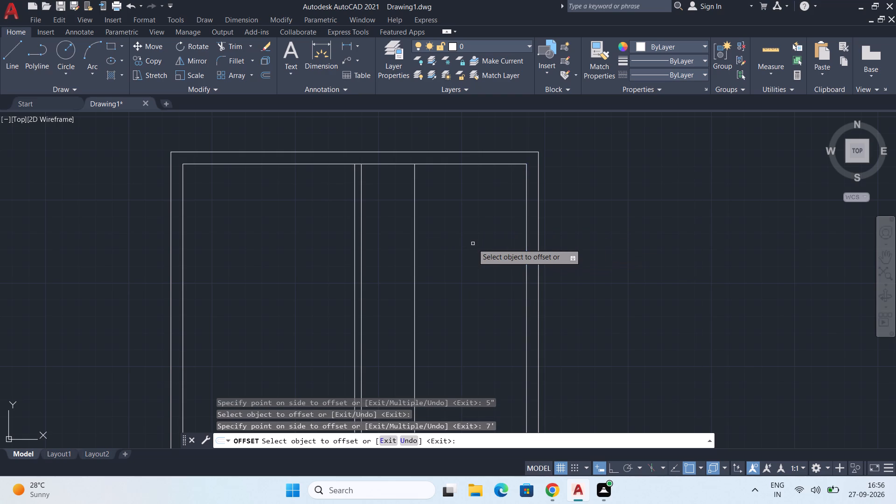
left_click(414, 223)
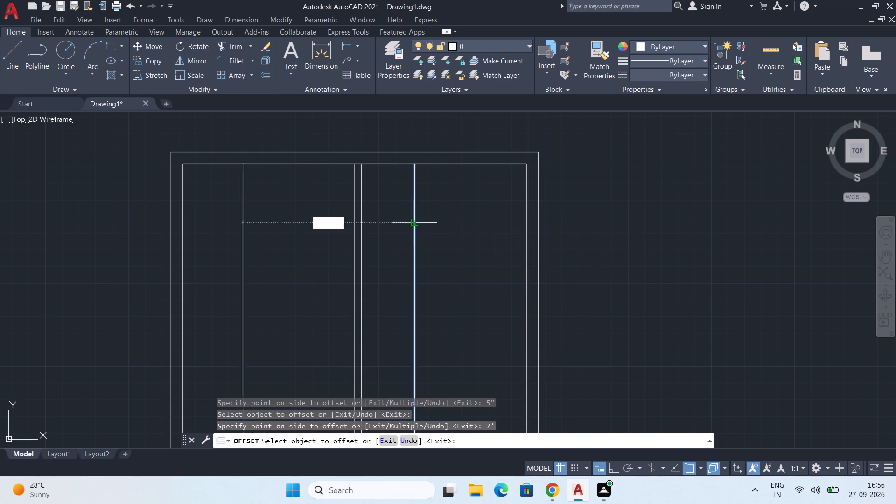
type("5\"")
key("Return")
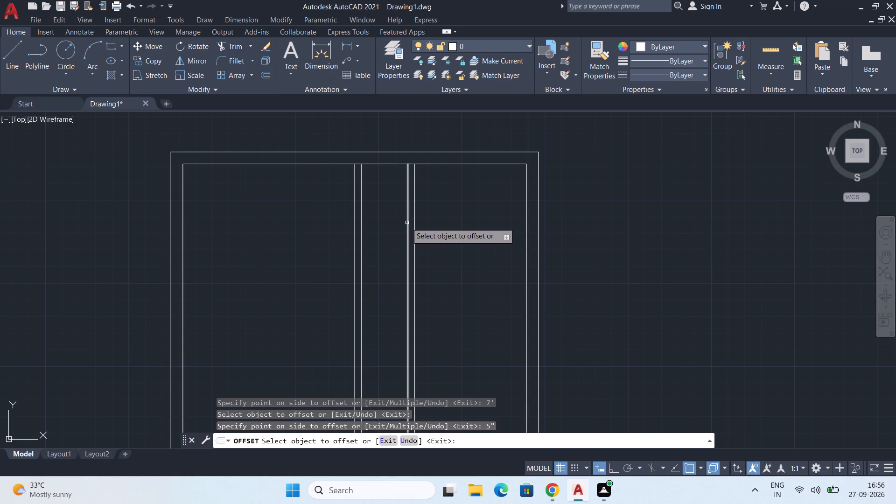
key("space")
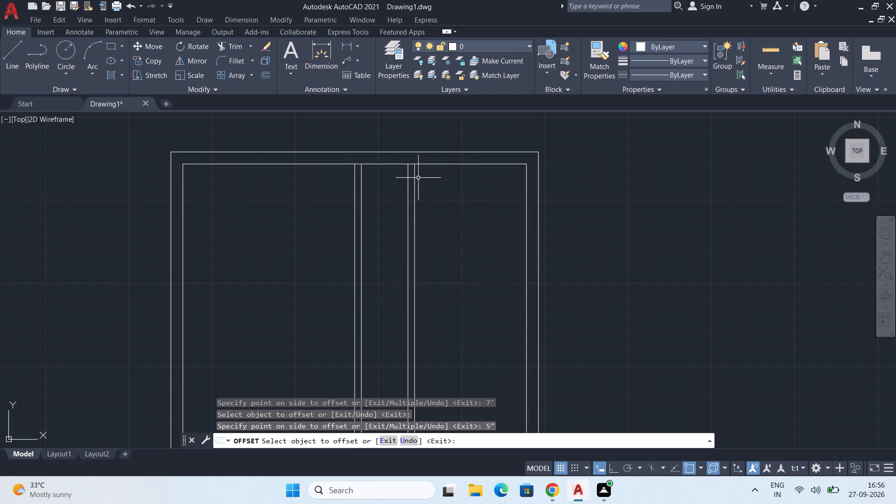
Measure the clear gap between the two vertical partitions.
left_click(771, 52)
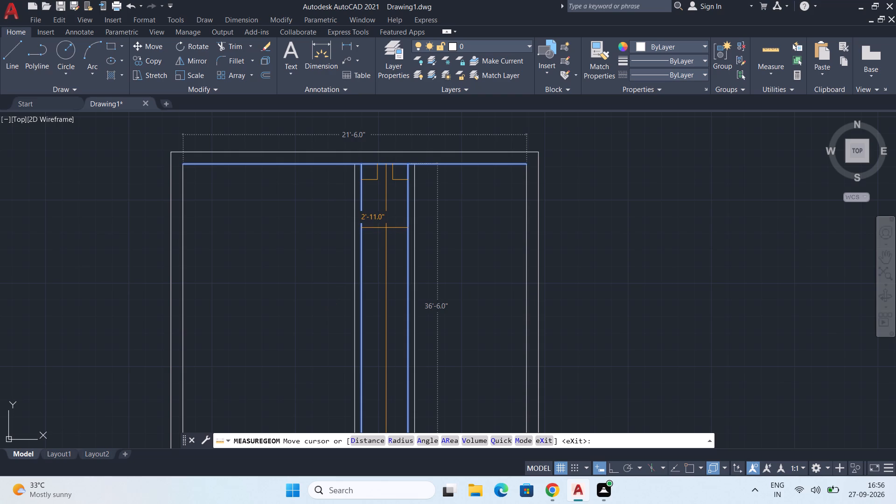
key("Escape")
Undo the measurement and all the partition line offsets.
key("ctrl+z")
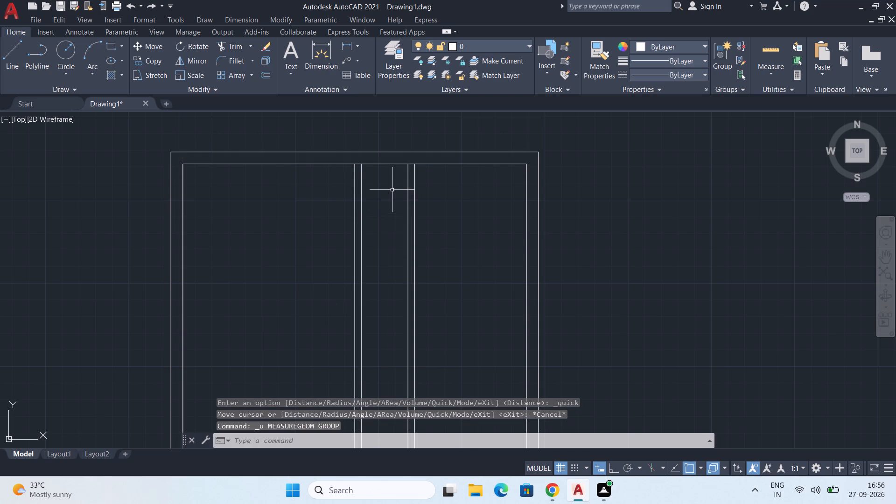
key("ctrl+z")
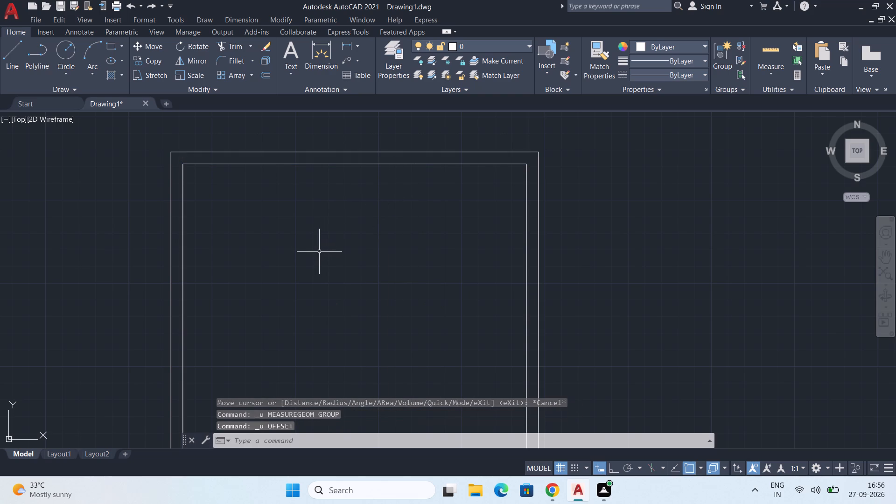
Offset the inner left wall line 10'9" into the plan, and offset the resulting line 4.5" to the right as a partition.
key("o")
type("FF")
key("Return")
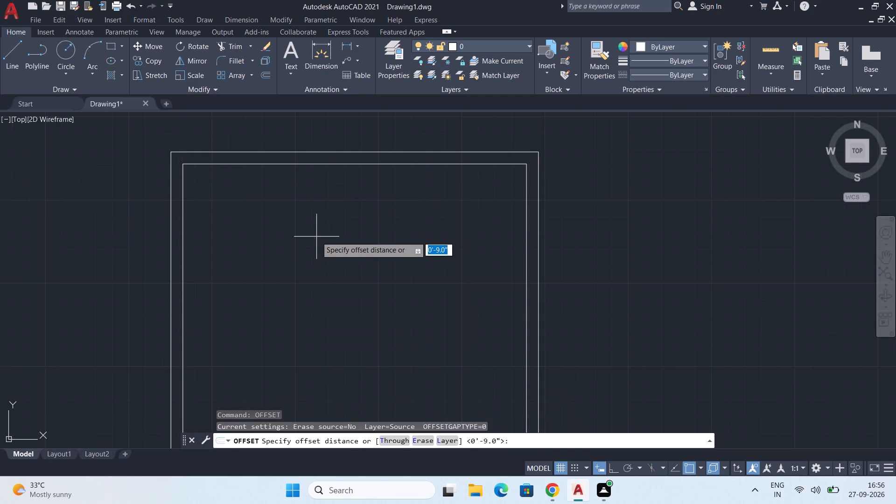
type("10'9\"")
key("Return")
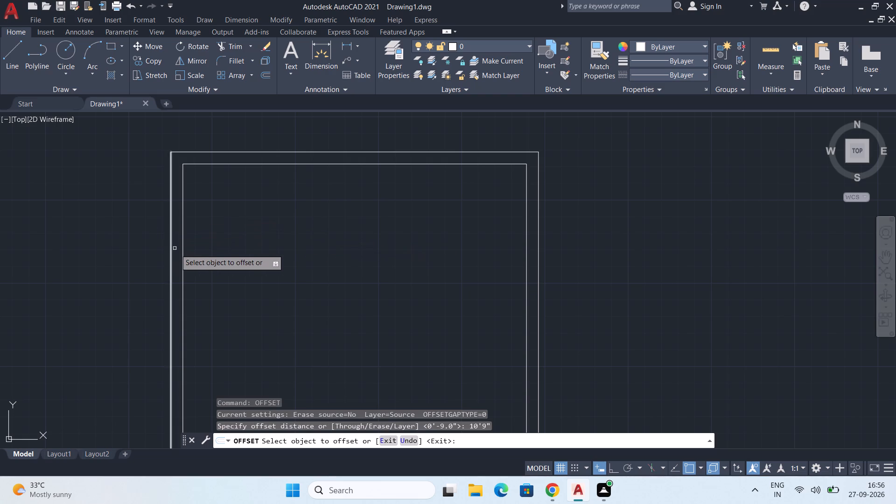
left_click(182, 258)
left_click(257, 270)
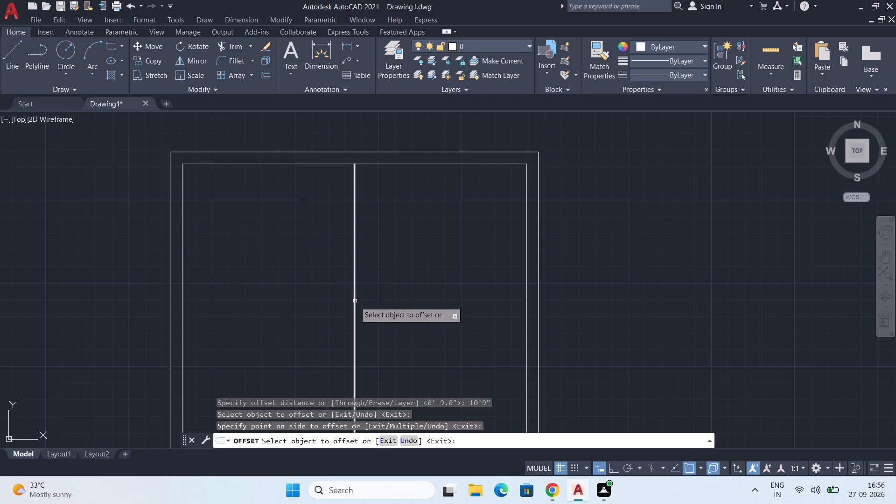
left_click(354, 303)
type("4.5\"")
key("Return")
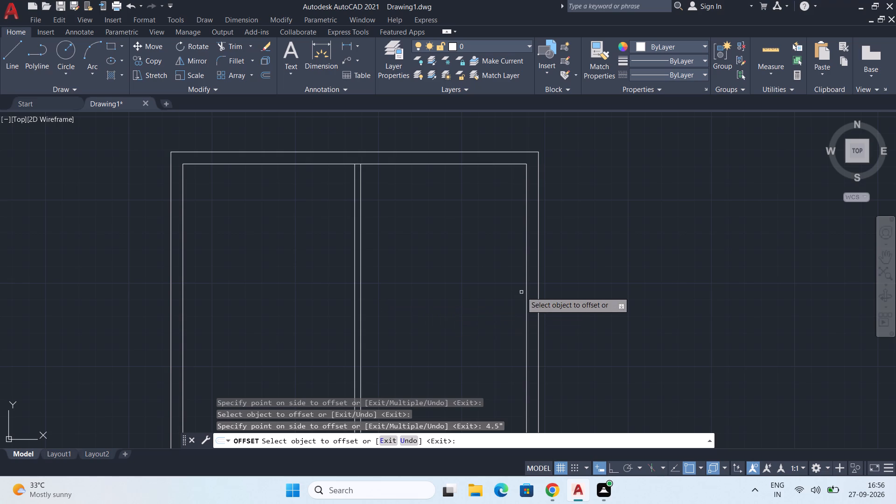
Offset the inner right wall line 7' into the plan, and offset the resulting line 4.5" to the left as a second partition.
left_click(527, 279)
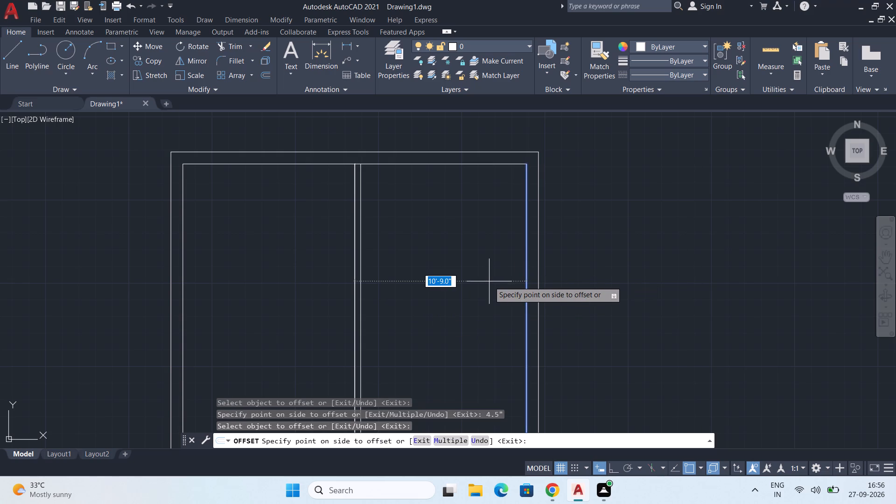
type("7'")
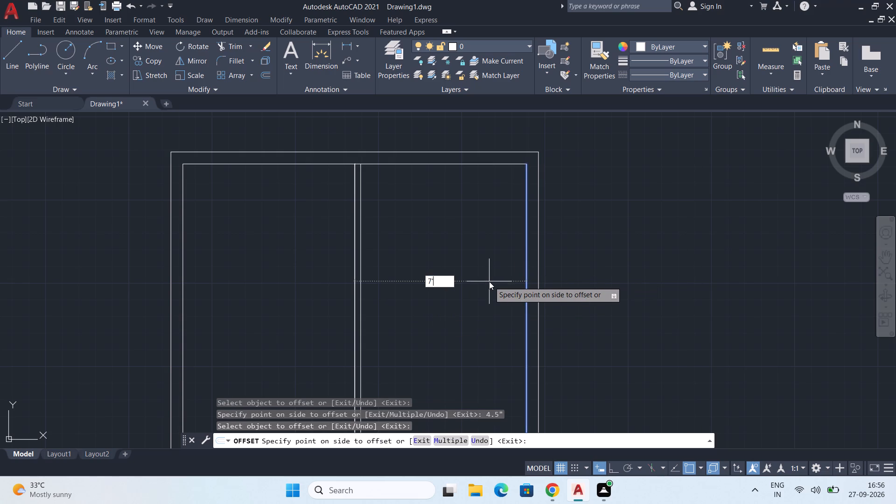
key("Return")
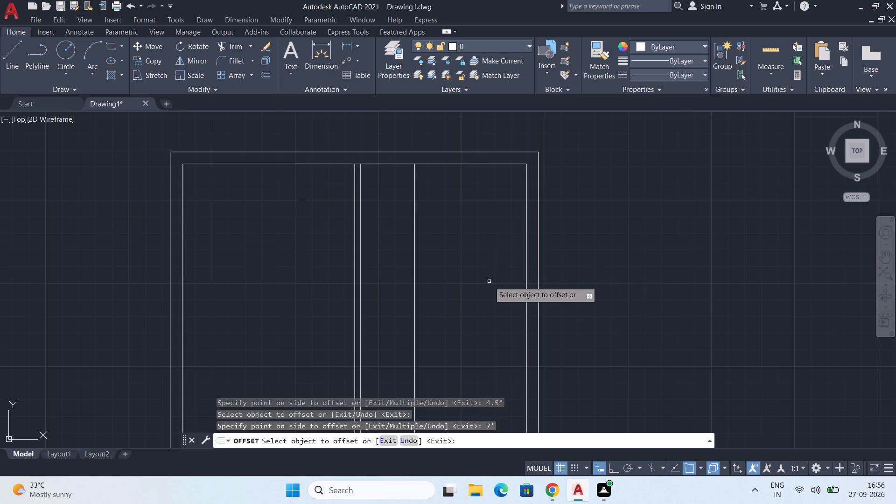
left_click(415, 261)
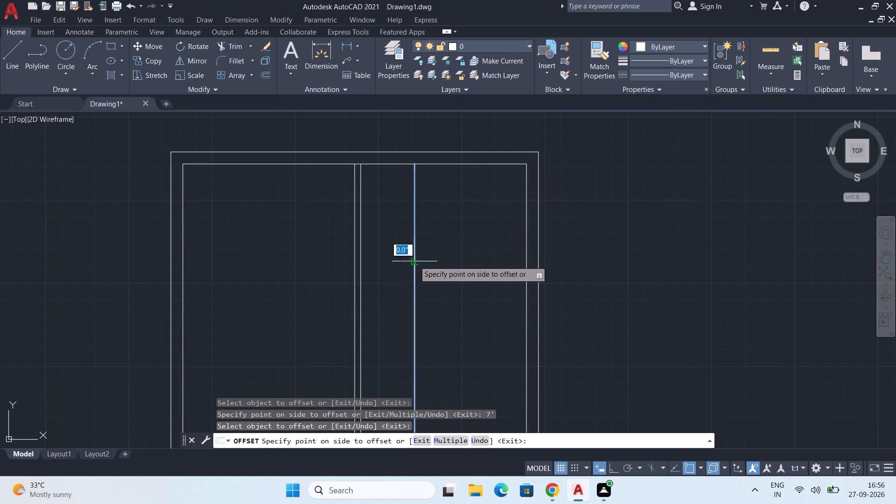
type("4.8")
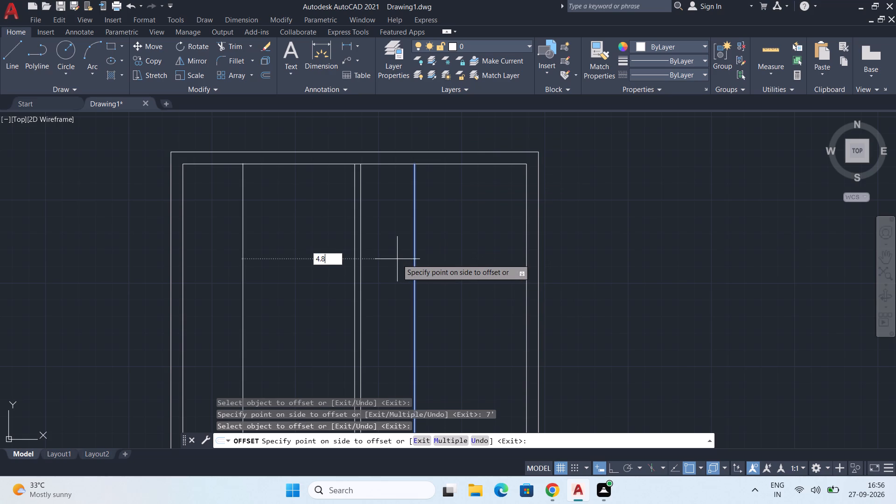
key("BackSpace")
type("5\"")
key("Return")
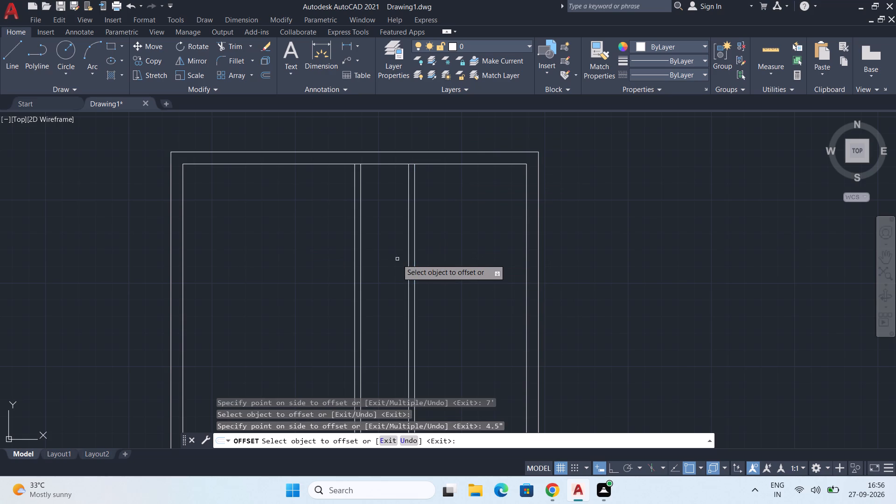
key("space")
Measure the clear gap between the two vertical partitions.
left_click(773, 45)
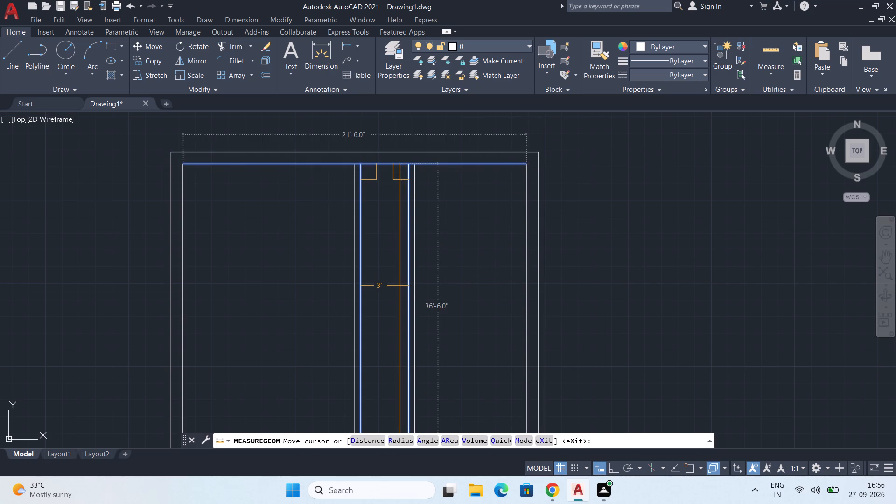
key("space")
scroll(398, 281, "down", 1)
middle_click_drag(398, 280, 409, 181, "shift")
key("ctrl+z")
middle_click_drag(408, 252, 403, 203)
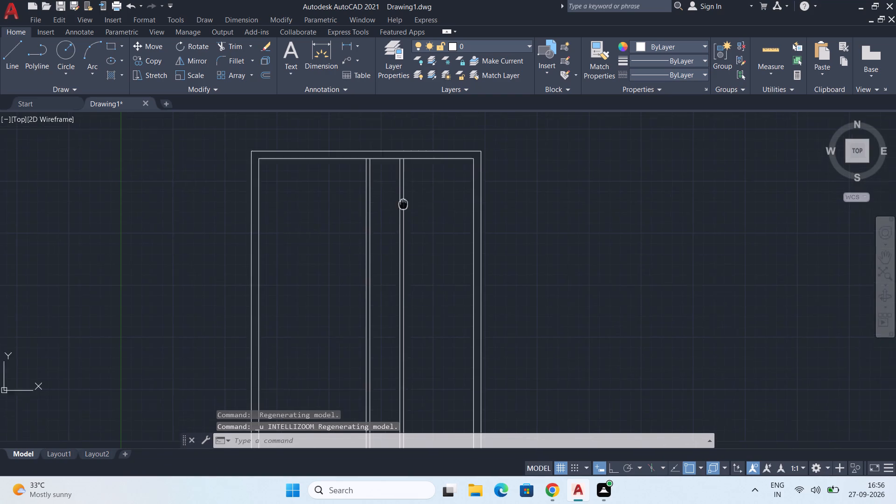
middle_click_drag(403, 203, 438, 167)
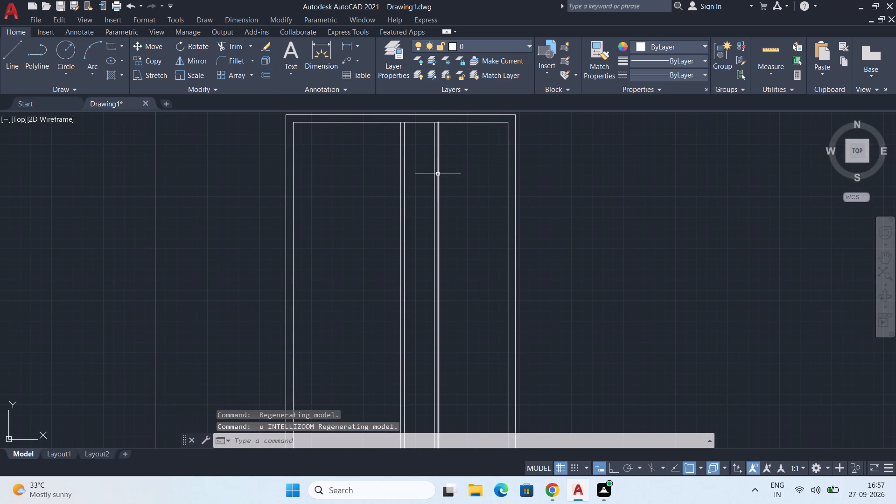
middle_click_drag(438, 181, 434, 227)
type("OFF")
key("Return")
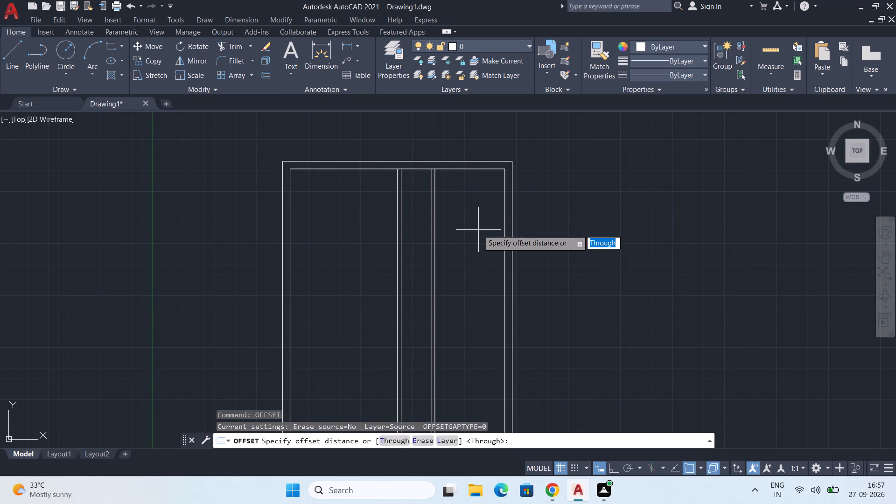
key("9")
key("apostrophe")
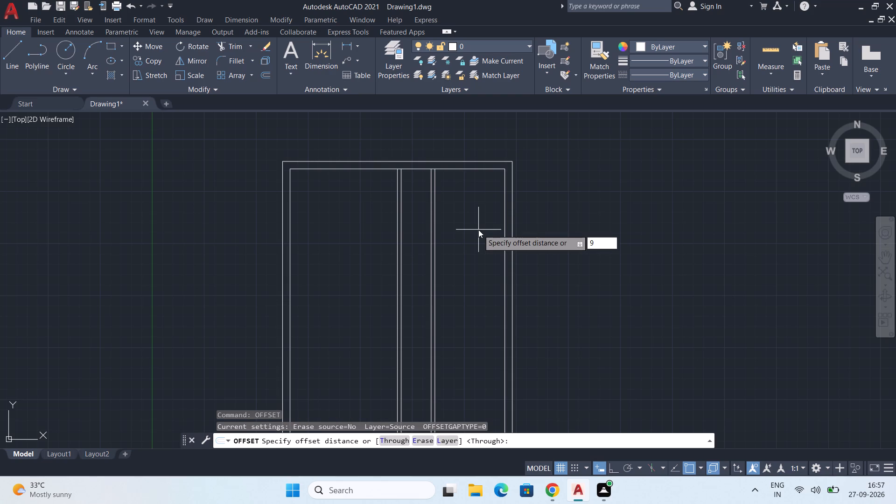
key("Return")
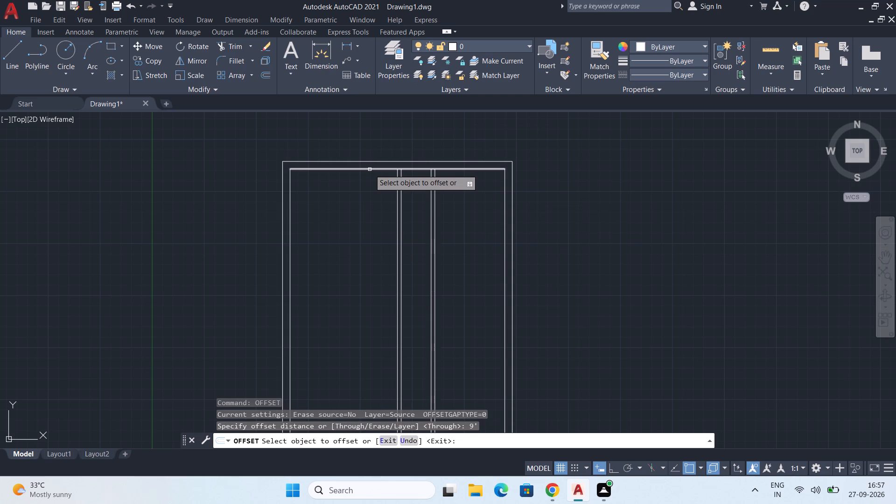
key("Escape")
Trim the inner top wall line between the paired lines of both vertical partitions, opening each partition into the exterior wall.
scroll(378, 174, "up", 2)
middle_click_drag(379, 179, 363, 178)
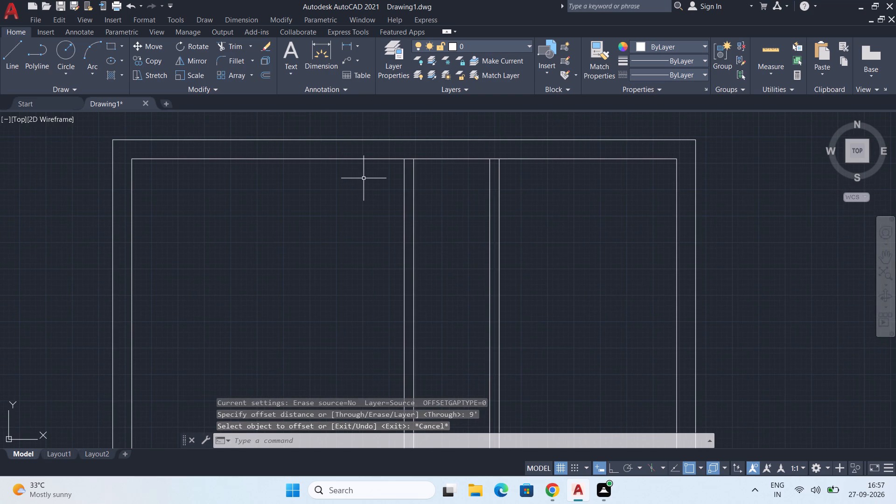
key("t")
key("r")
key("Return")
scroll(422, 173, "up", 2)
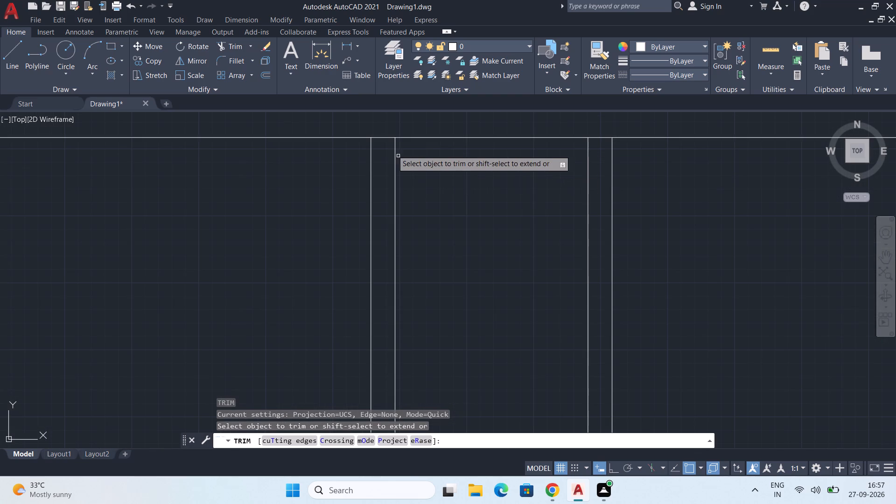
left_click(384, 136)
left_click(600, 140)
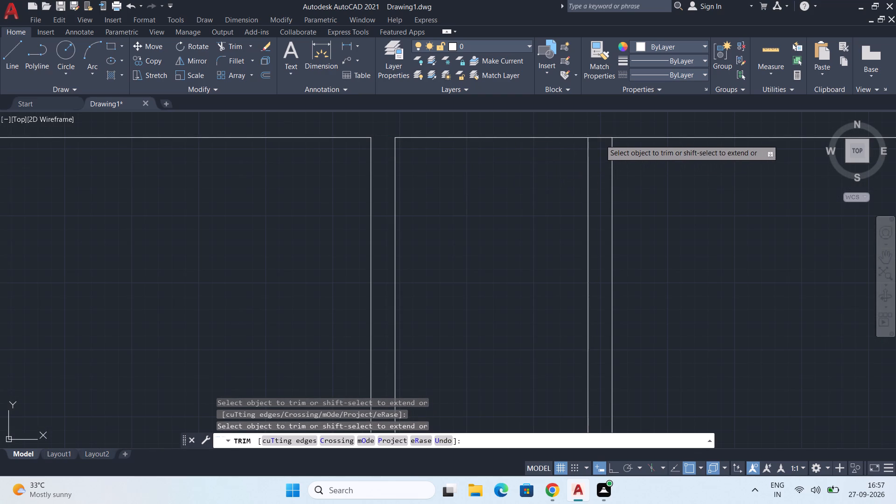
left_click(600, 137)
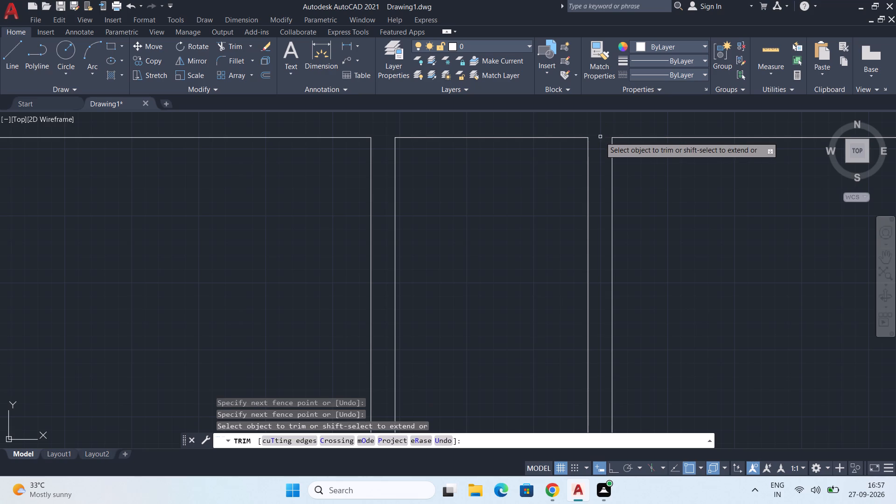
scroll(600, 156, "down", 6)
middle_click_drag(596, 254, 596, 254)
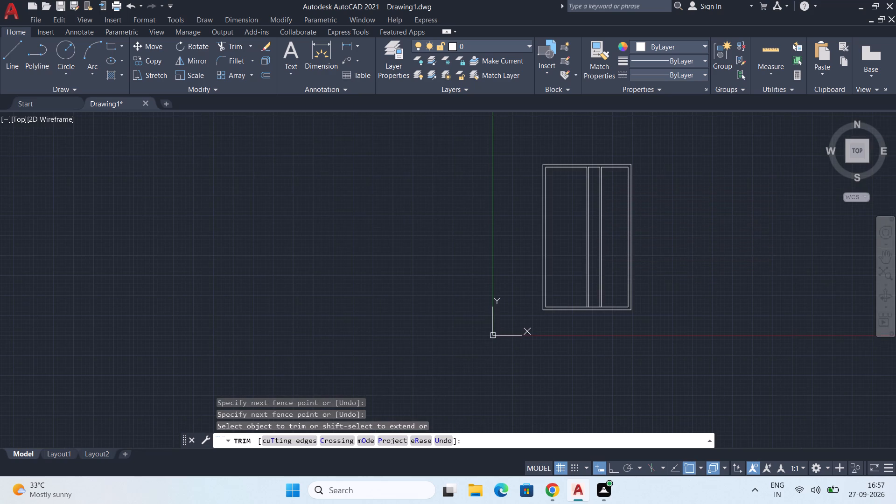
middle_click_drag(596, 254, 581, 218)
scroll(581, 218, "up", 2)
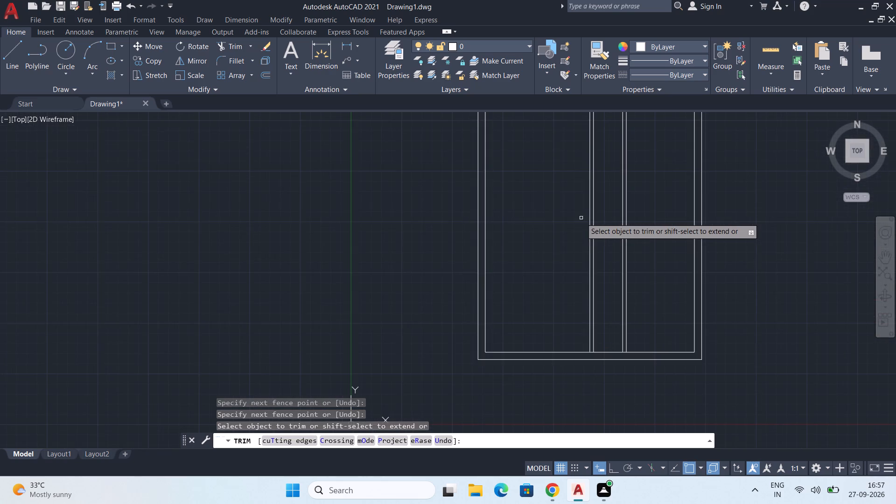
middle_click_drag(581, 216, 507, 274)
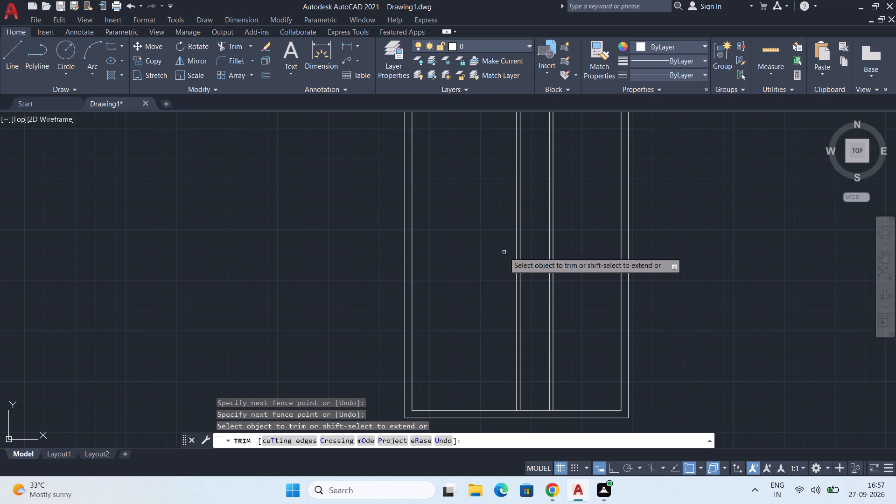
key("space")
Offset the left room's inner top wall line 9' down, and offset the resulting line 4.5" down as a horizontal partition.
middle_click_drag(505, 259, 473, 363)
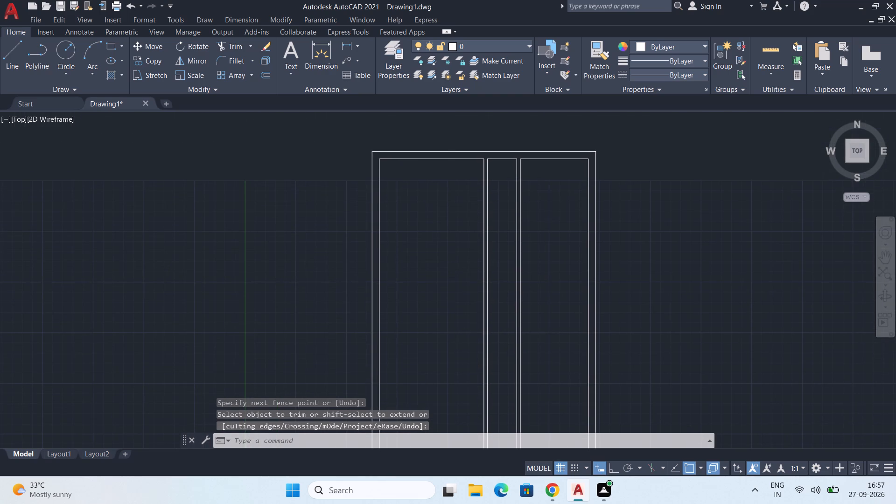
key("o")
type("FF")
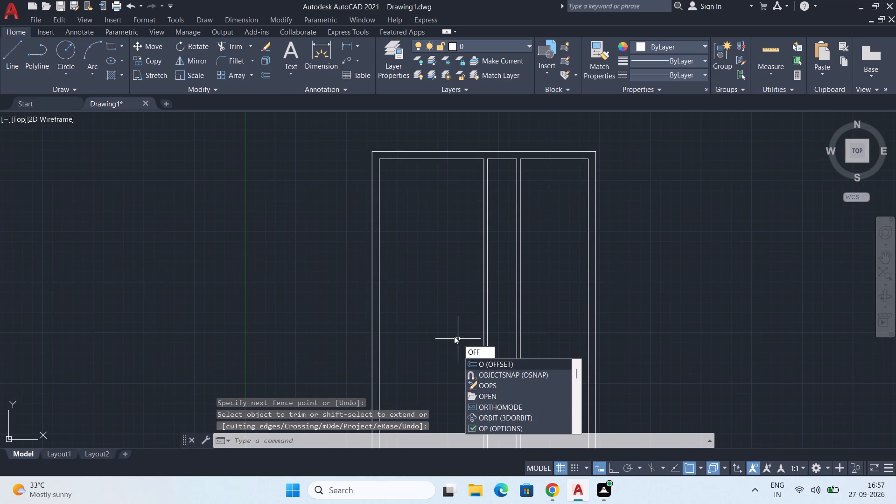
key("Return")
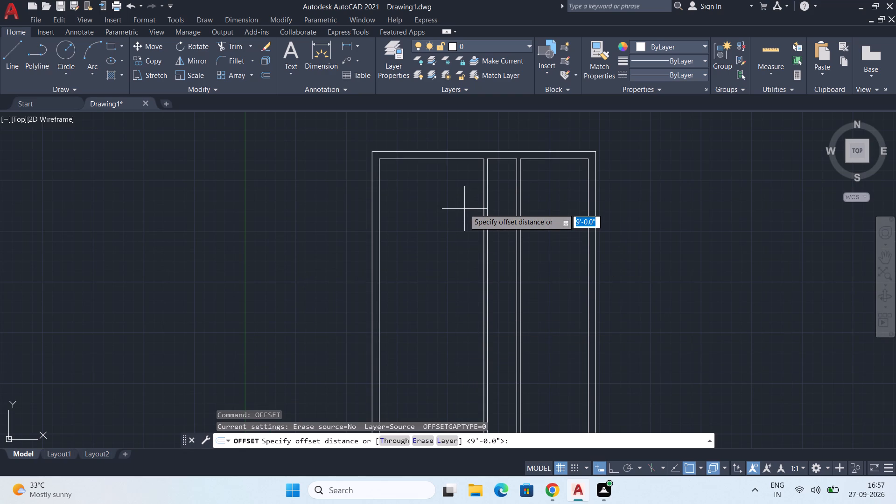
type("9'")
key("Return")
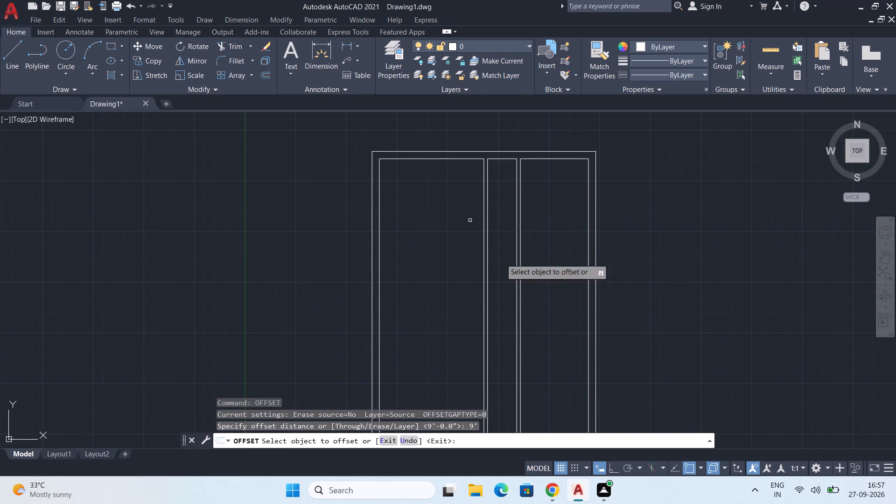
left_click(427, 159)
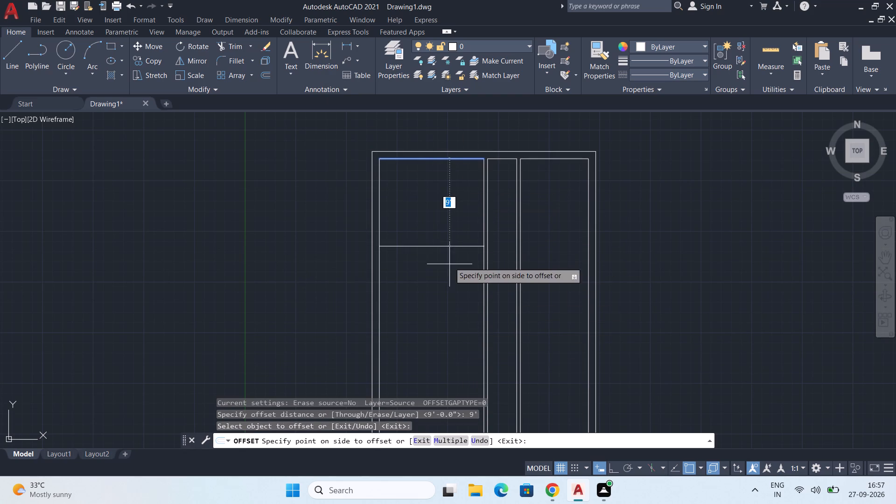
left_click(448, 289)
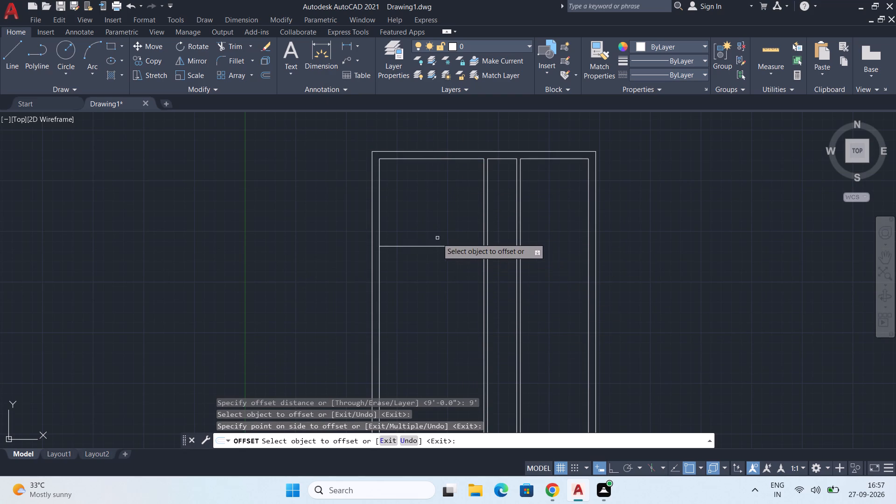
left_click(460, 244)
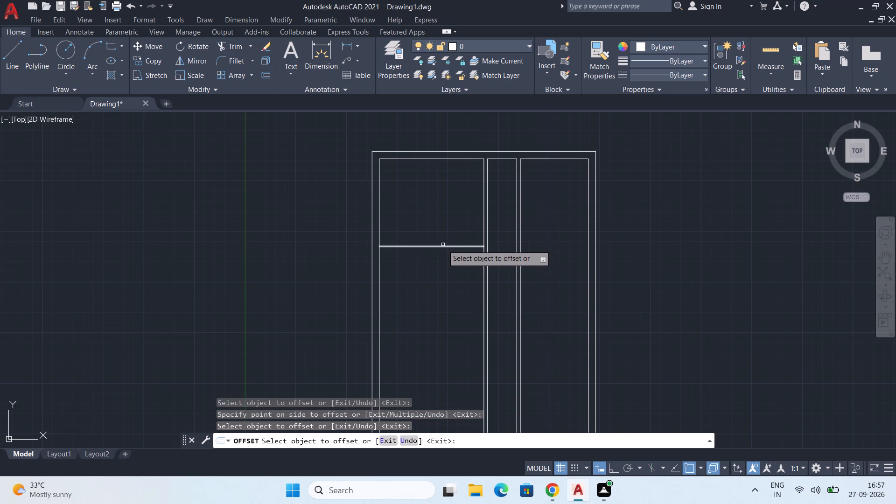
left_click(443, 245)
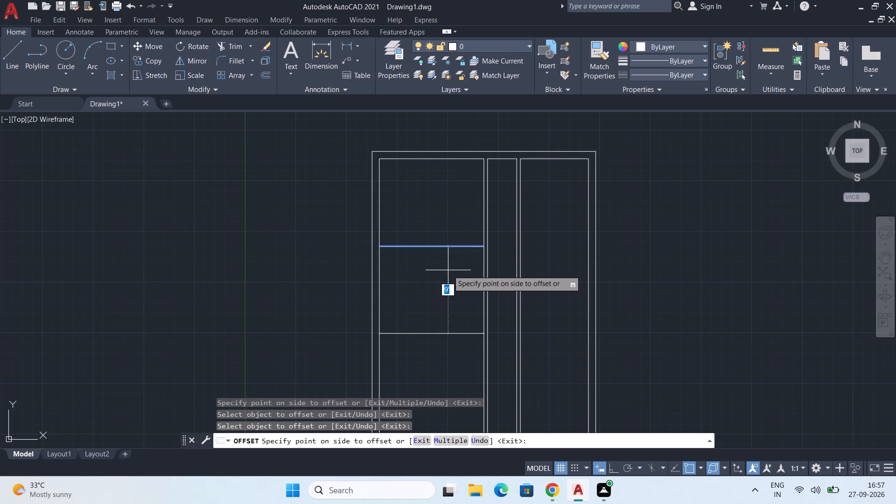
type("4.")
type("5\"")
key("Return")
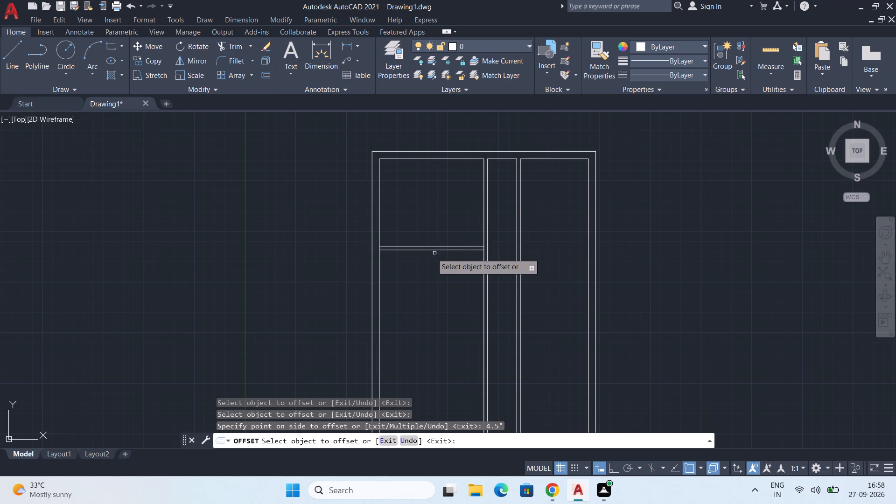
Offset the horizontal partition's lower line 8' down, and offset the resulting line 4.5" down as a second horizontal partition.
left_click(454, 251)
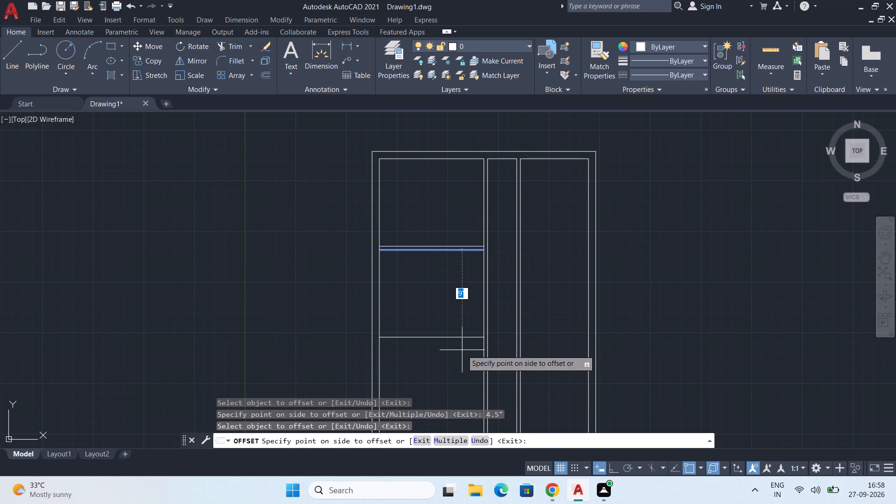
type("8'")
key("Return")
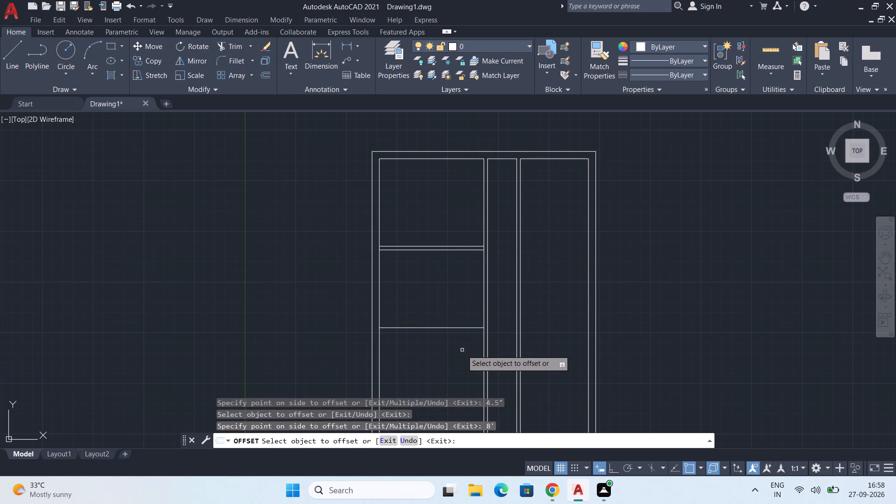
left_click(432, 326)
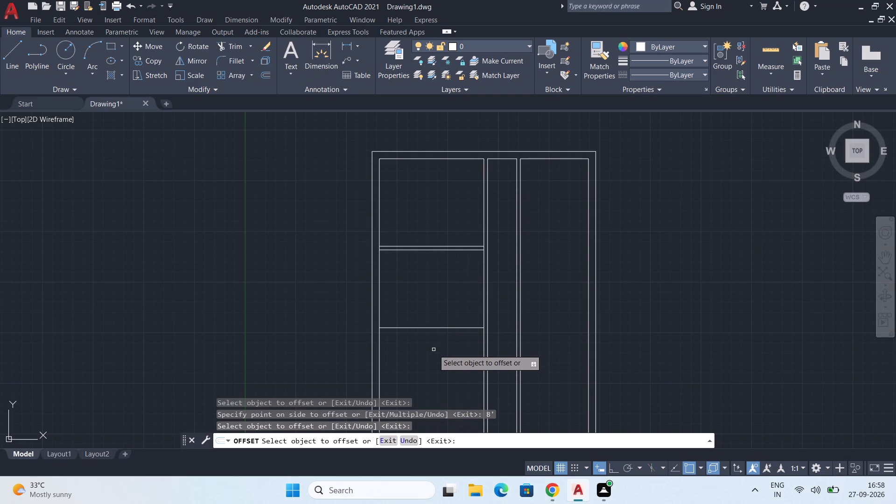
left_click(439, 328)
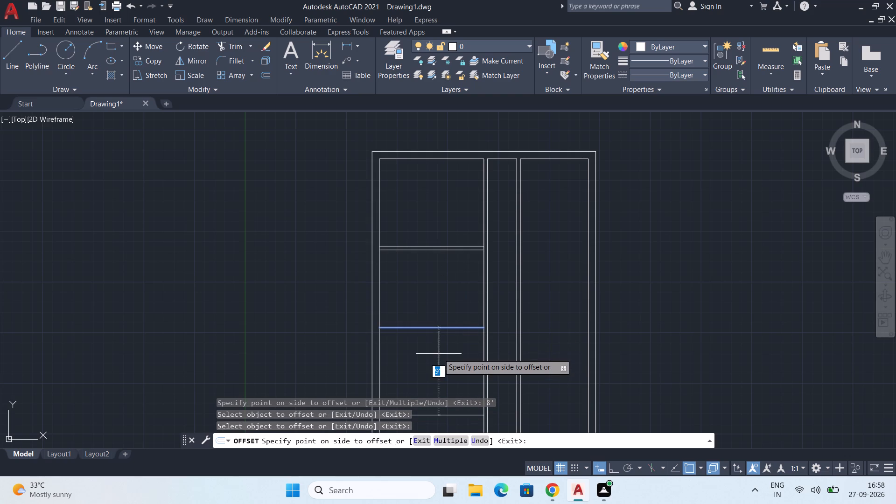
type("4.5\"")
key("Return")
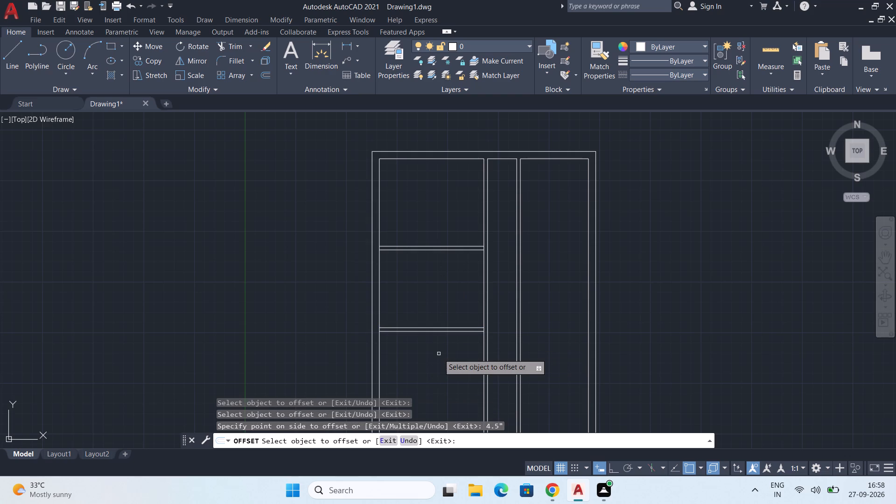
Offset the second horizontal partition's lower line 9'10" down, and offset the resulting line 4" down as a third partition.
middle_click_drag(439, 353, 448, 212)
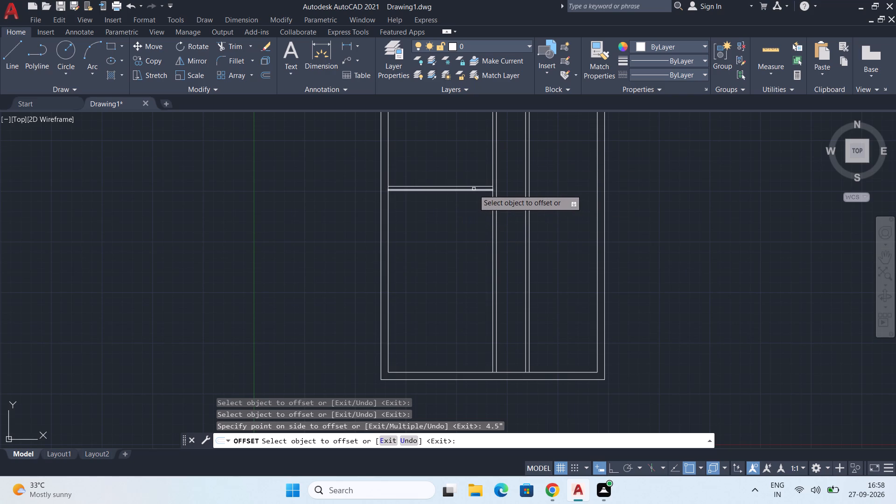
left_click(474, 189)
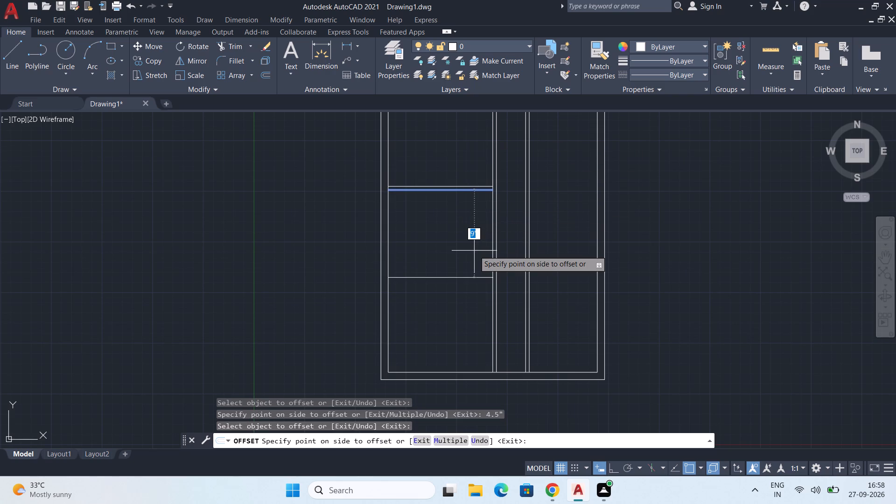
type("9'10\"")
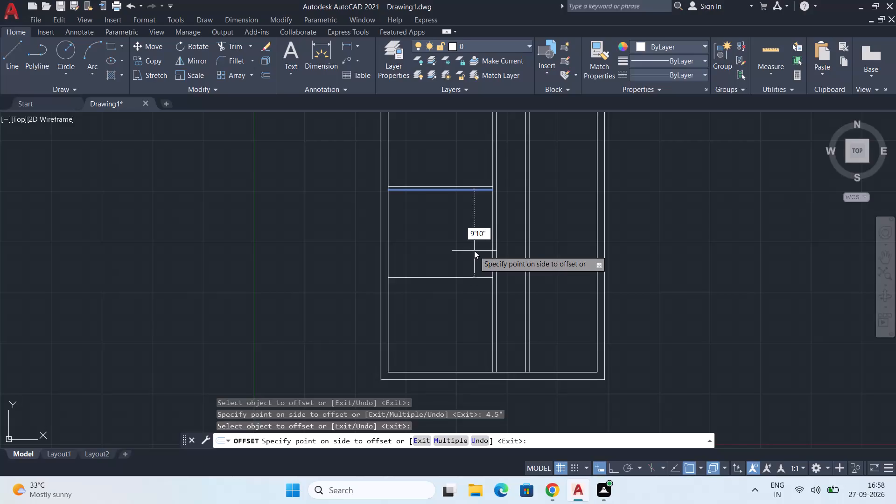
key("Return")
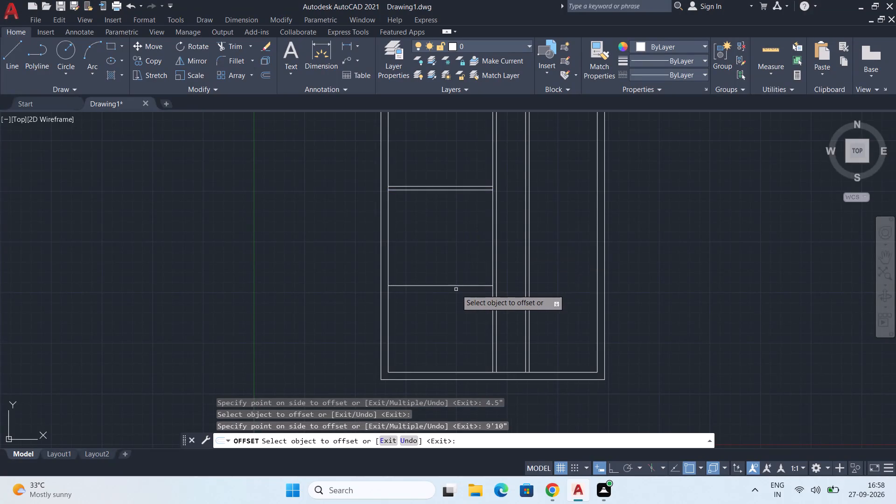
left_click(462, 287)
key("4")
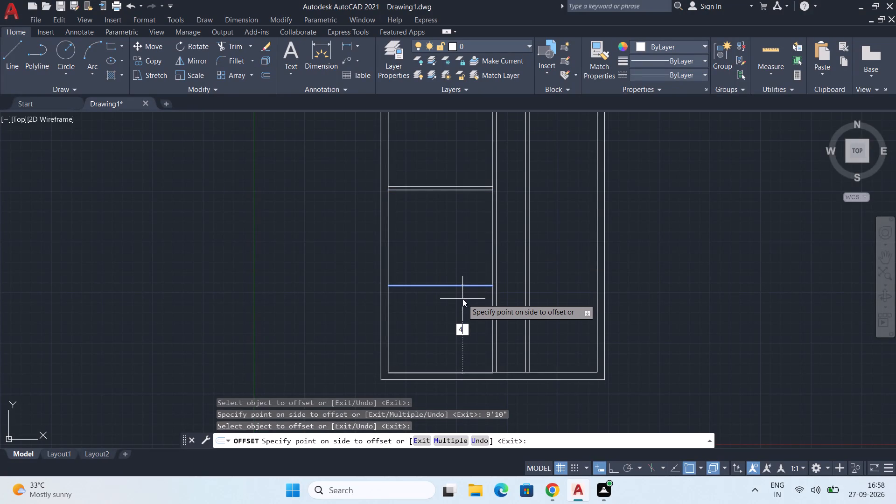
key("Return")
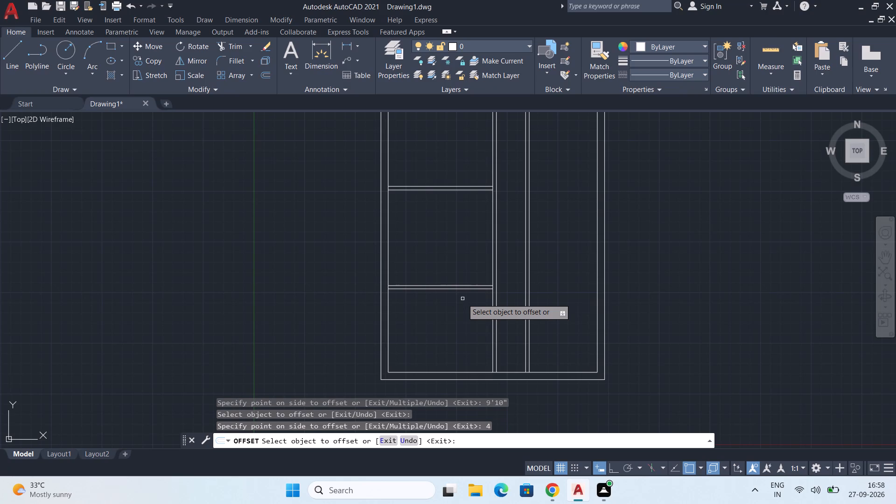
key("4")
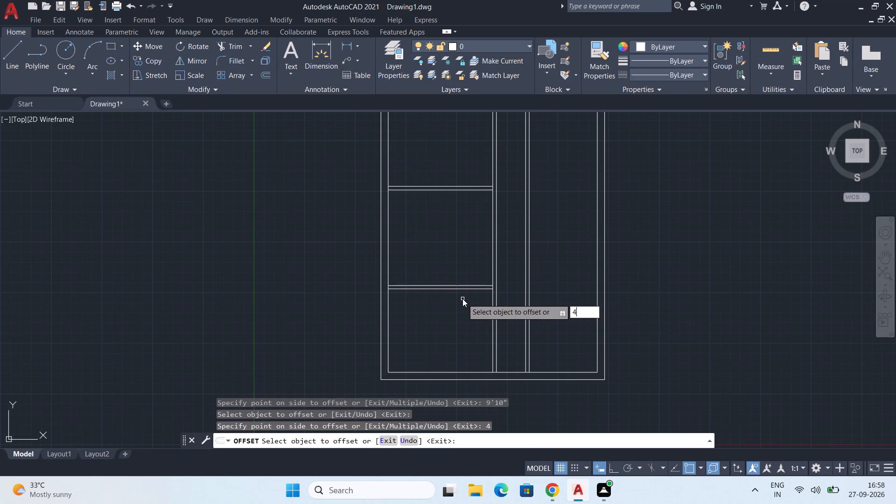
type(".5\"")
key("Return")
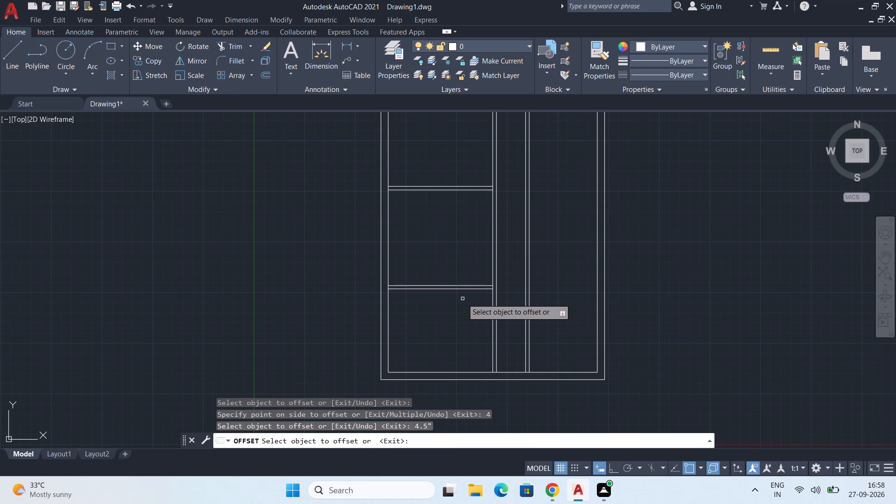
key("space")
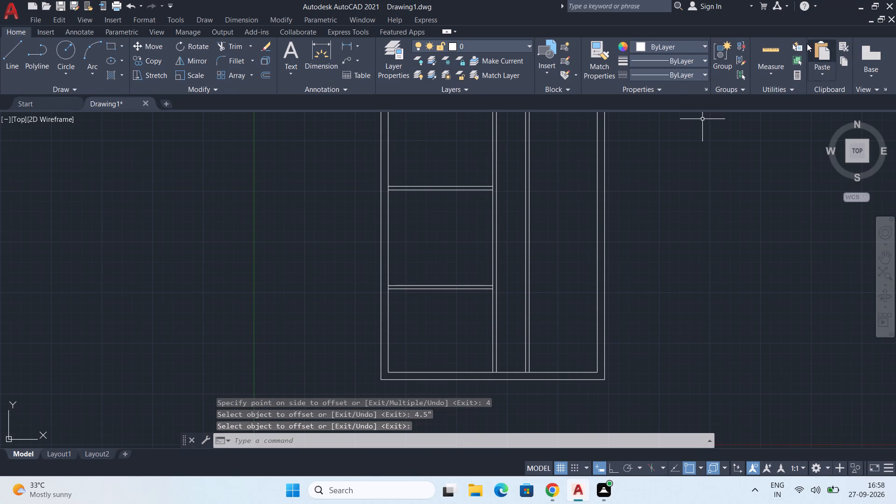
Measure the width and height of the bottom left room below the third horizontal partition.
left_click(770, 47)
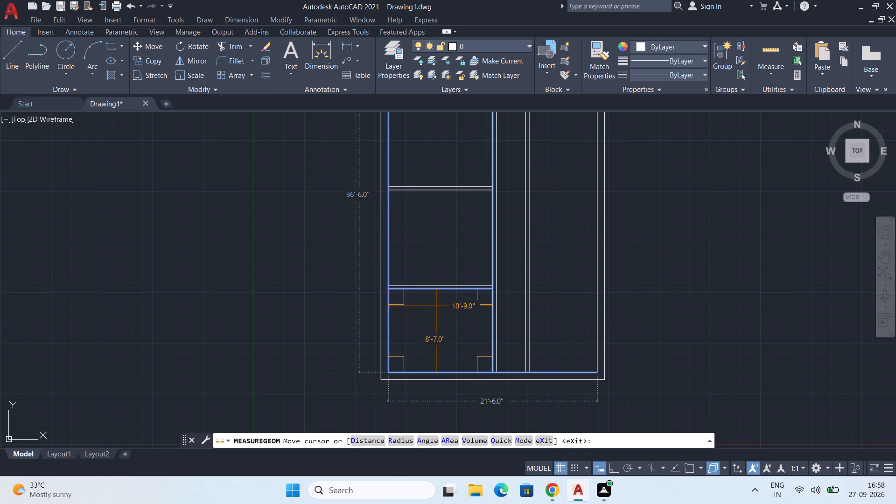
key("ctrl+z")
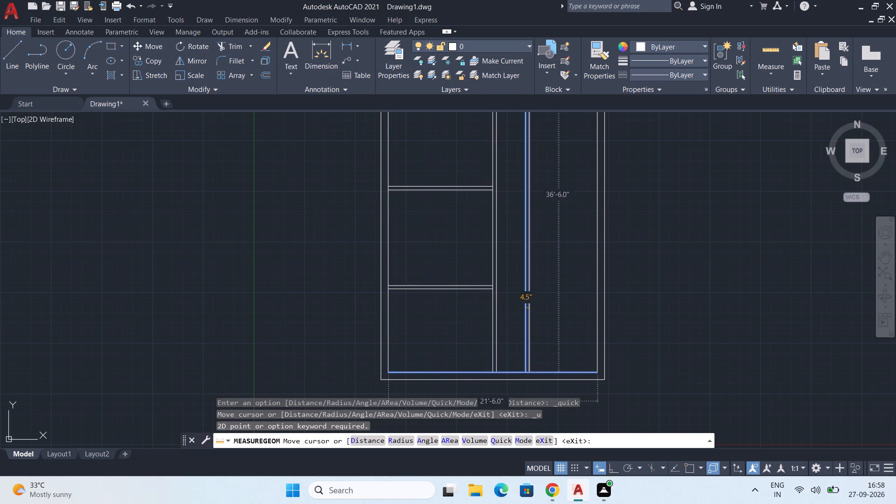
key("space")
Undo the measurement and the Offset command that drew the left room's horizontal partitions.
key("ctrl+z")
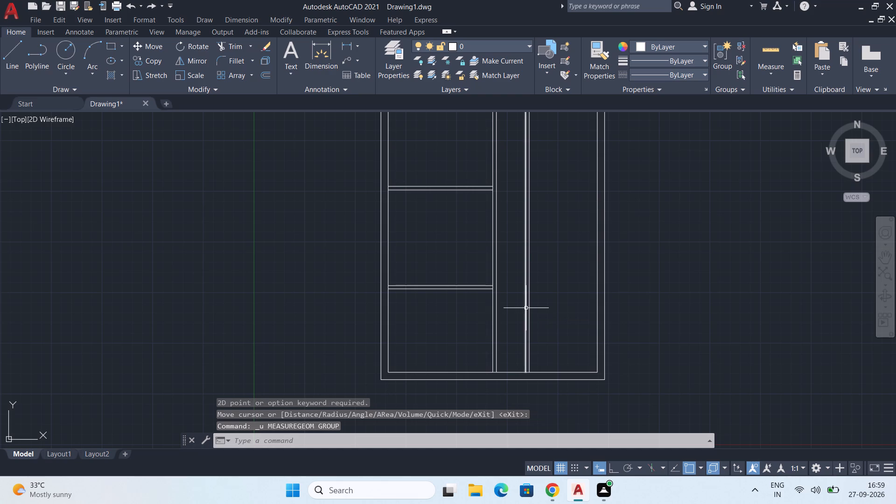
key("ctrl+z")
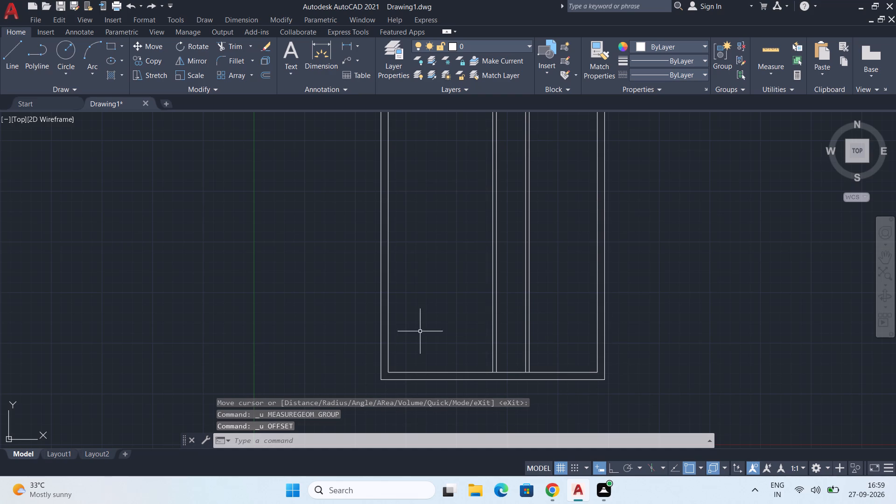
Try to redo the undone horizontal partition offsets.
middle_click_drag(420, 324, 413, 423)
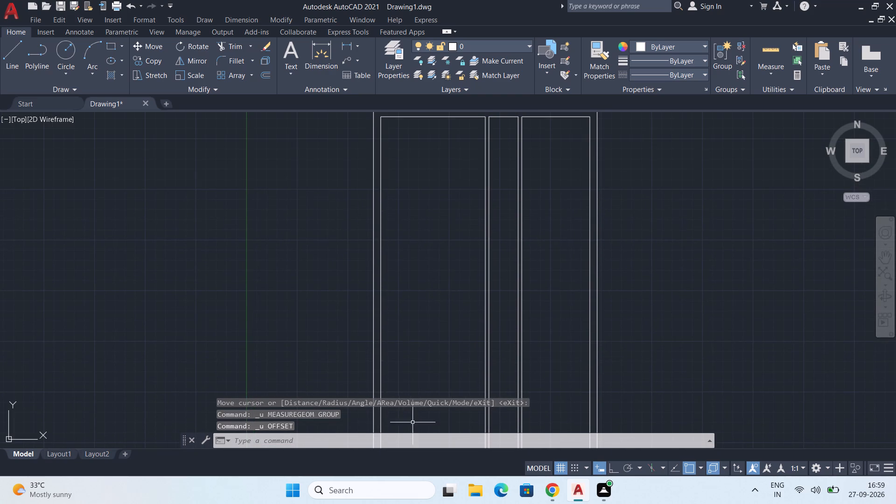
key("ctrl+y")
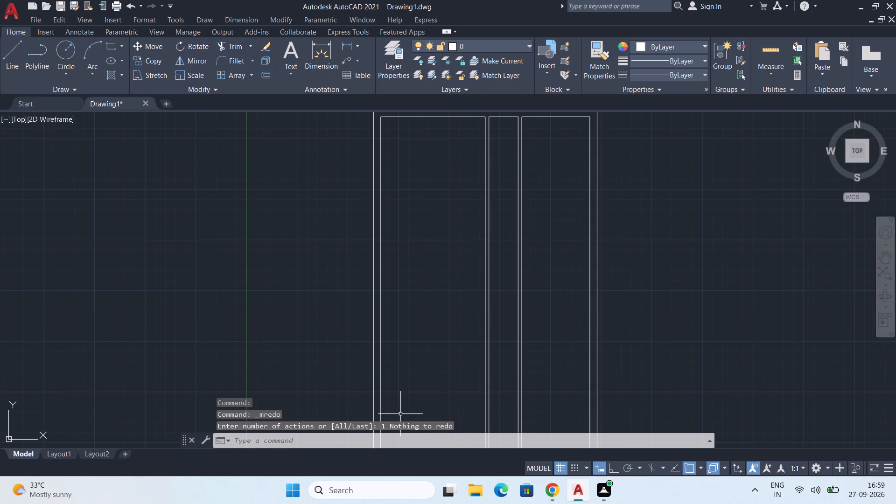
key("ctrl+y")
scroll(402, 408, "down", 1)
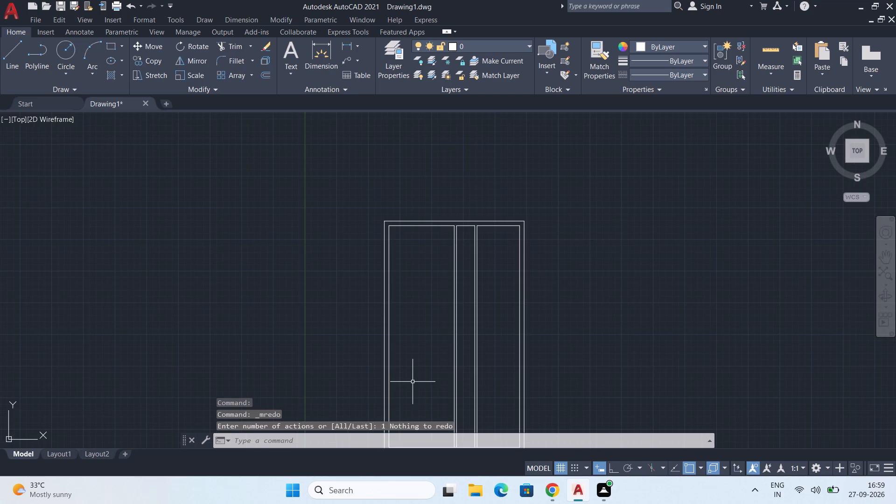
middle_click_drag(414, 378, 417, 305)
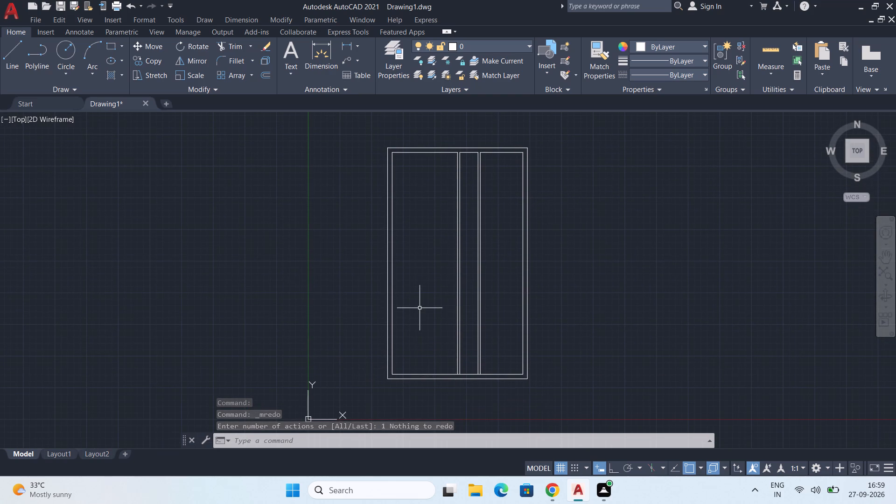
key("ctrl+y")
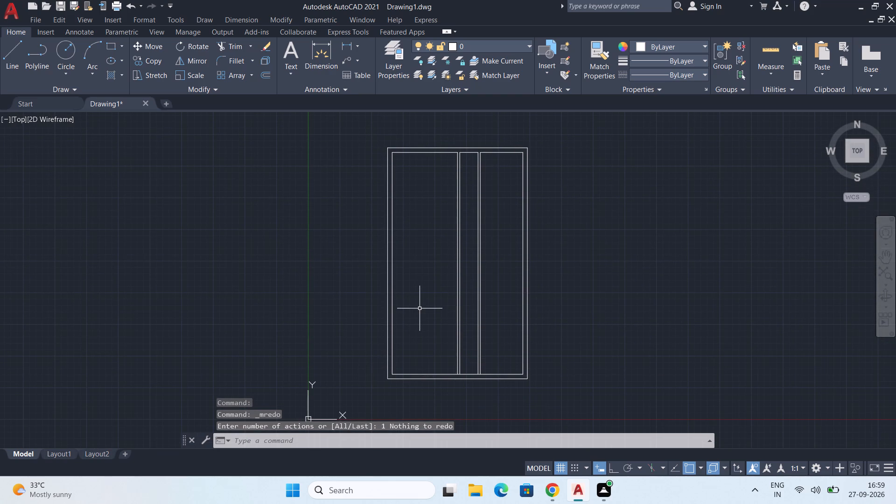
Offset the left room's inner top wall line 9' down, and offset the resulting line 4.5" down as a horizontal partition.
type("OFF")
key("Return")
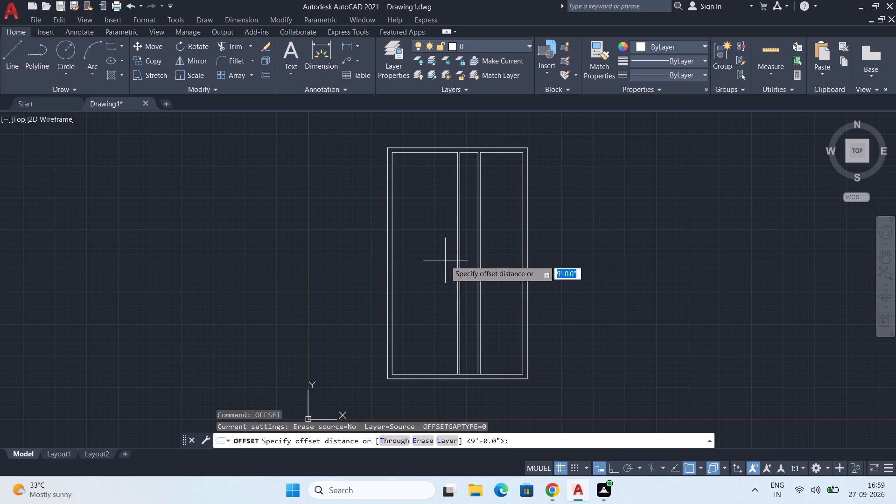
middle_click_drag(445, 259, 443, 356)
middle_click_drag(439, 254, 440, 223)
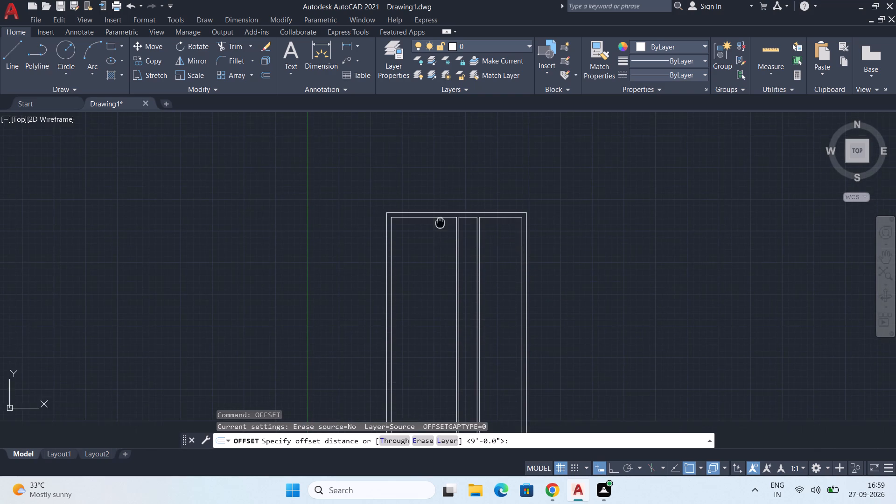
middle_click_drag(440, 223, 440, 222)
type("9'")
key("Return")
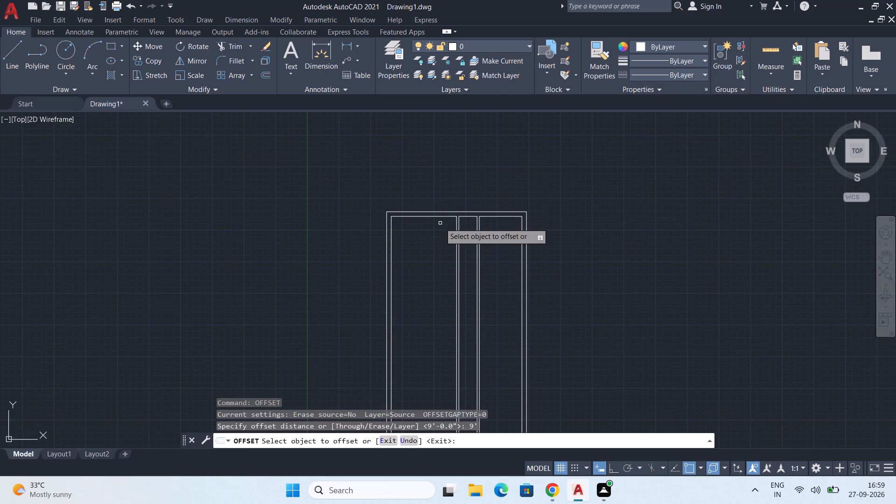
middle_click_drag(440, 223, 443, 187)
left_click(427, 180)
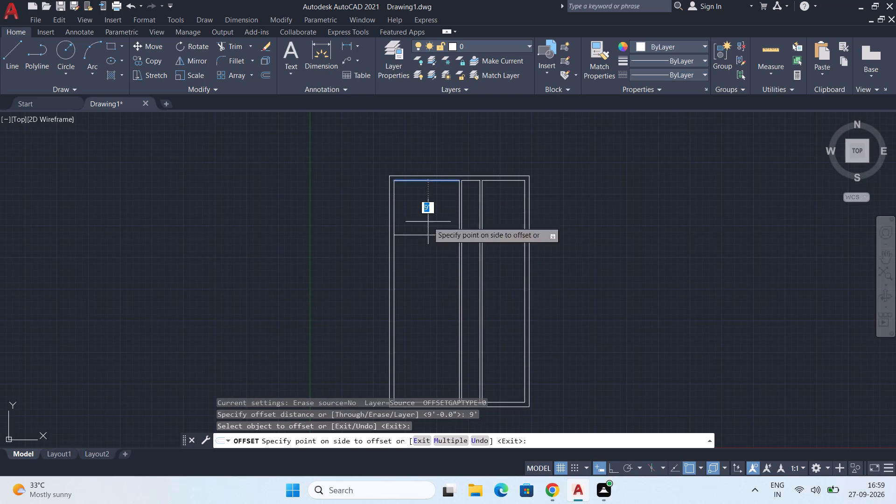
left_click(427, 287)
left_click(423, 236)
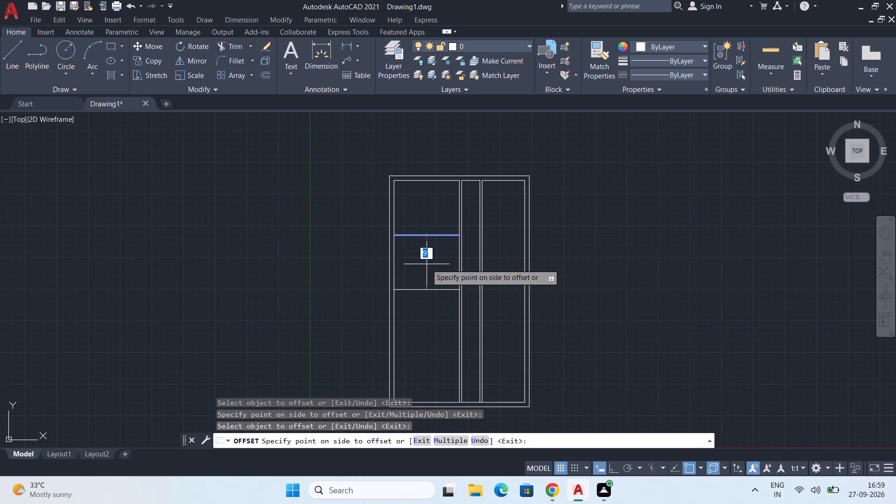
type("4.5\"")
key("Return")
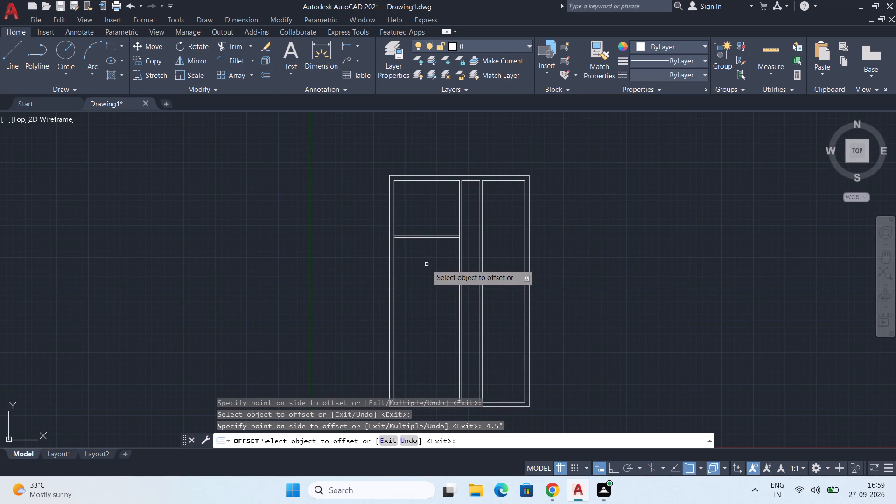
Offset the horizontal partition's lower line 8'0.5" down, and offset the resulting line 4.5" down as a second horizontal partition.
middle_click_drag(429, 252, 425, 185)
scroll(425, 185, "up", 1)
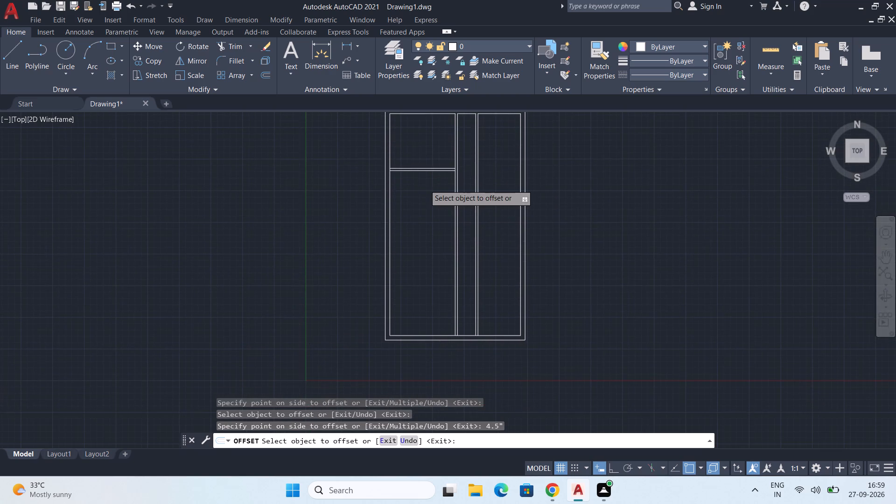
left_click(437, 163)
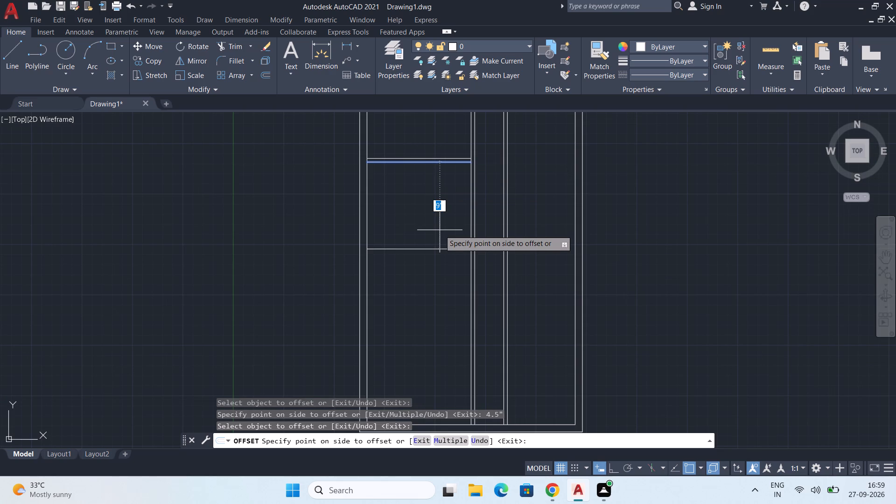
type("8'")
type("0.5\"")
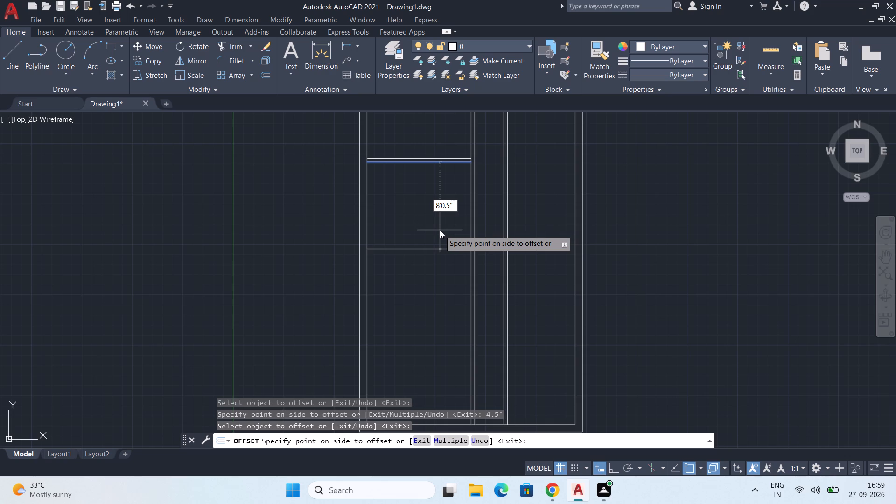
key("Return")
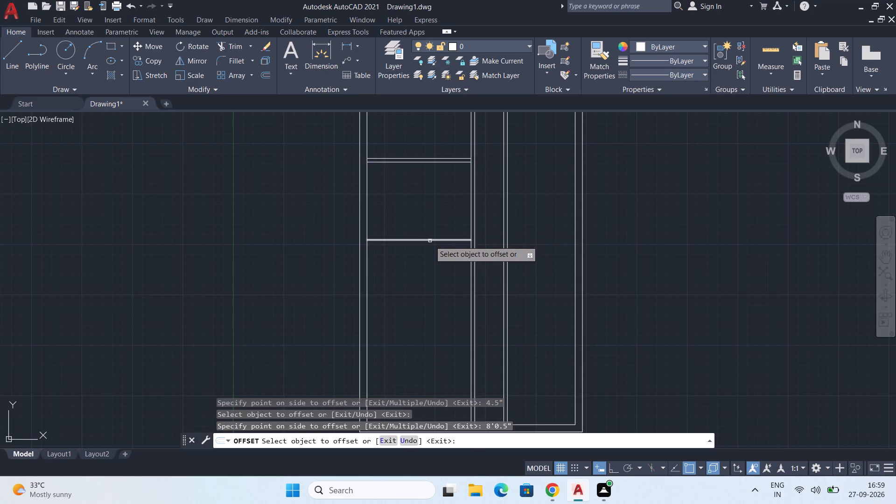
left_click(430, 240)
type("4.5\"")
key("Return")
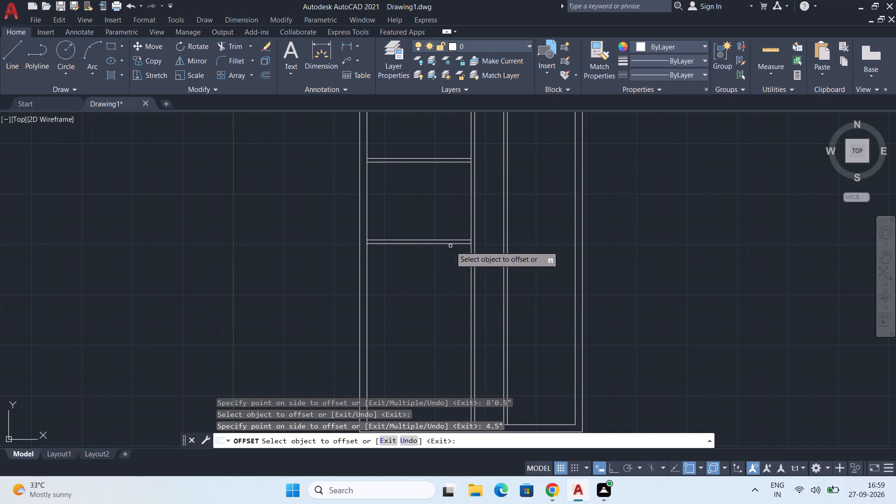
Offset the second horizontal partition's lower line 9'10.5" down, and offset the resulting line 4.5" down as a third horizontal partition.
left_click(455, 245)
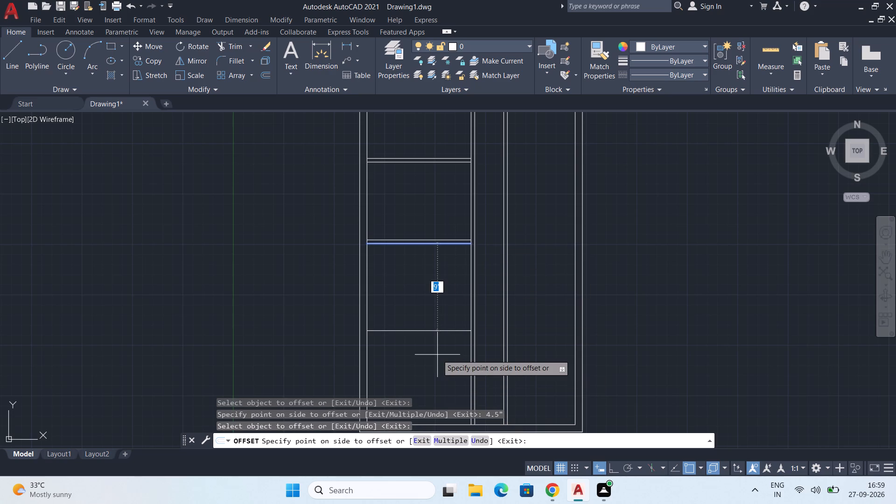
type("9'")
type("10.5\"")
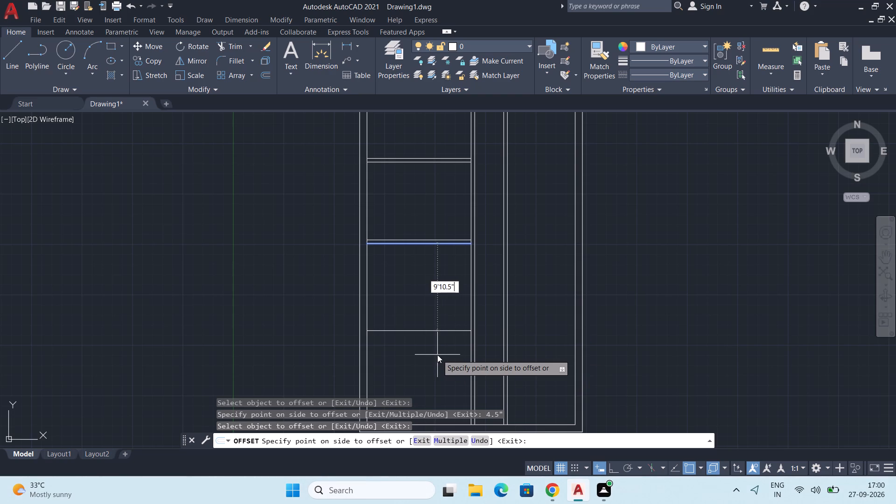
key("Return")
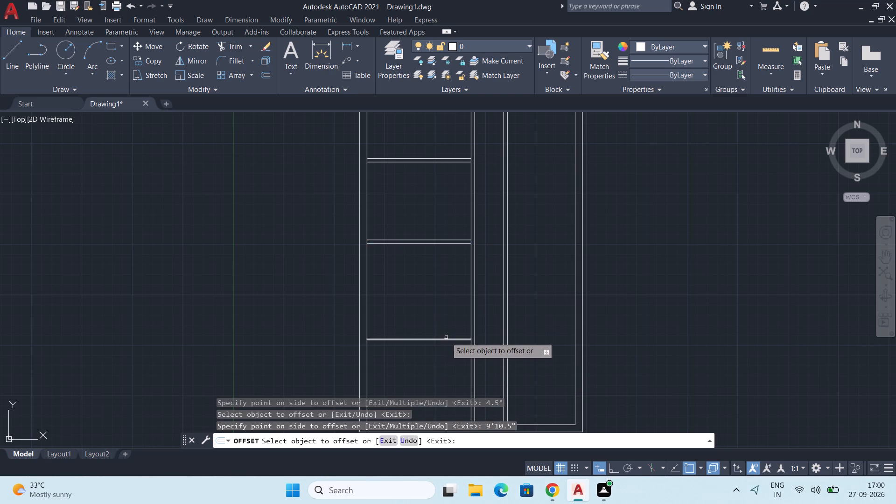
left_click(446, 337)
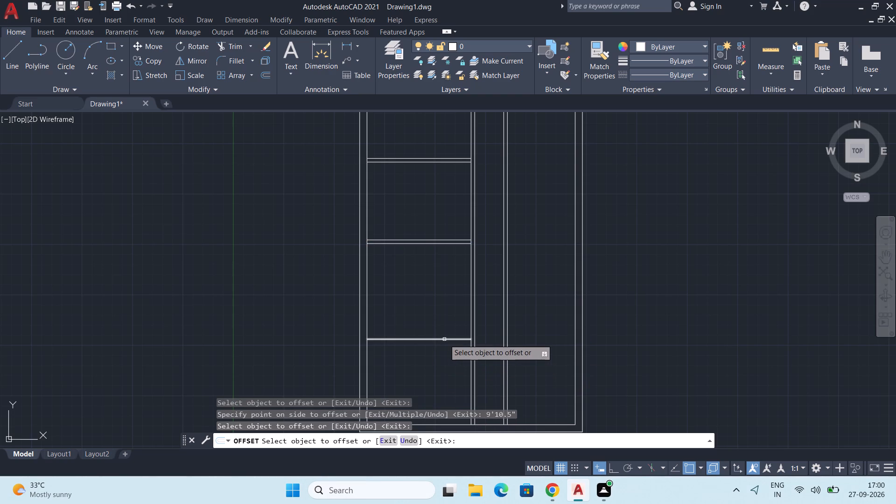
left_click(444, 339)
type("4.5\"")
key("Return")
middle_click_drag(446, 339, 443, 291)
key("space")
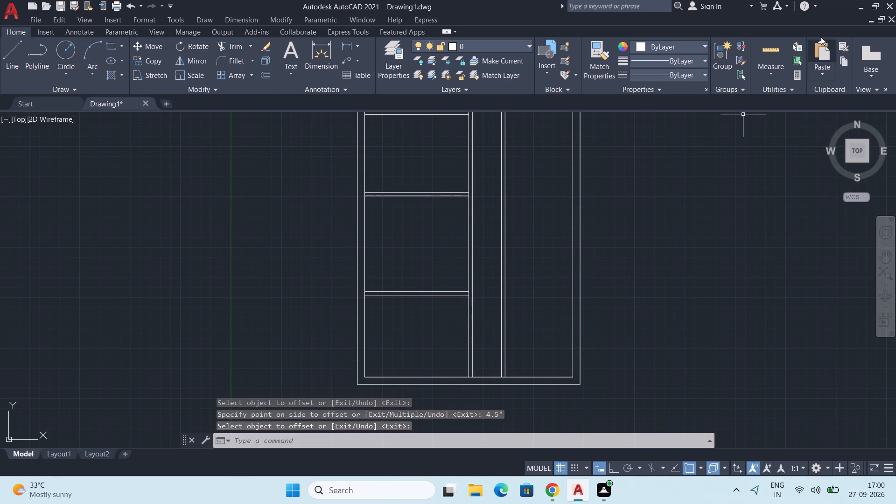
Measure the inside dimensions of the bottom-left room below the third horizontal partition.
left_click(768, 42)
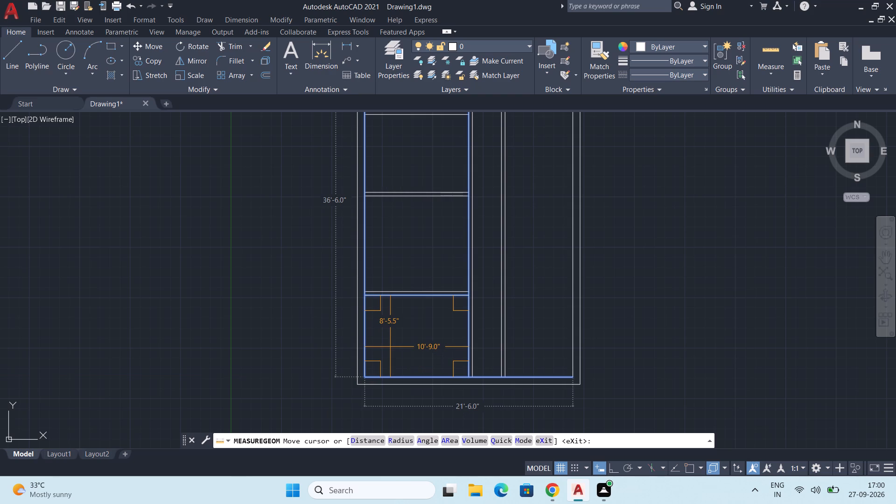
key("space")
Examine the partition layout from the top wall to the bottom wall of the plan.
scroll(387, 343, "down", 2)
middle_click_drag(389, 327, 397, 364)
scroll(400, 313, "up", 3)
scroll(400, 312, "down", 1)
middle_click_drag(400, 312, 394, 285)
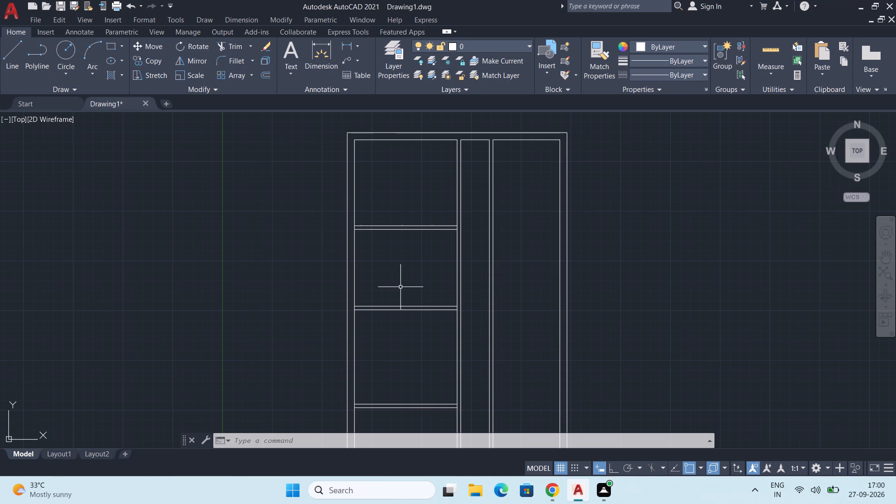
middle_click_drag(382, 325, 383, 285)
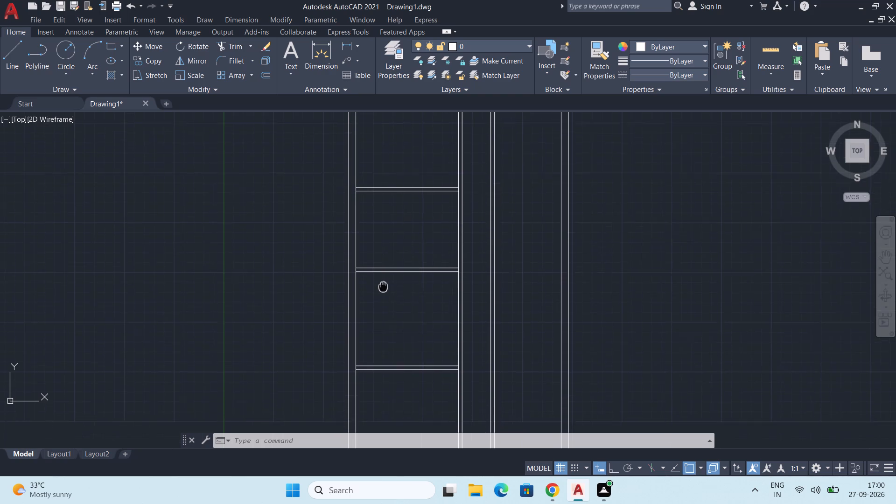
middle_click_drag(383, 285, 387, 250)
middle_click_drag(394, 255, 427, 240)
scroll(429, 243, "up", 1)
scroll(429, 243, "down", 1)
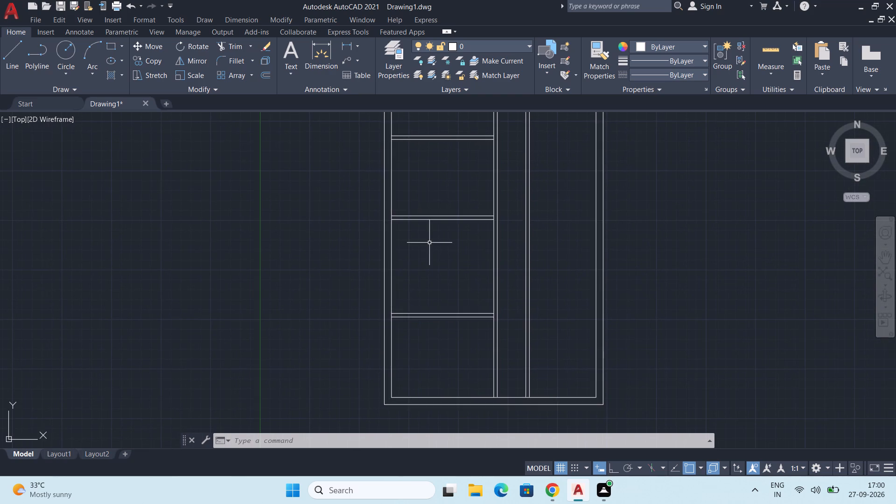
scroll(429, 243, "down", 2)
middle_click_drag(429, 242, 433, 295)
scroll(435, 285, "up", 1)
middle_click_drag(436, 272, 431, 325)
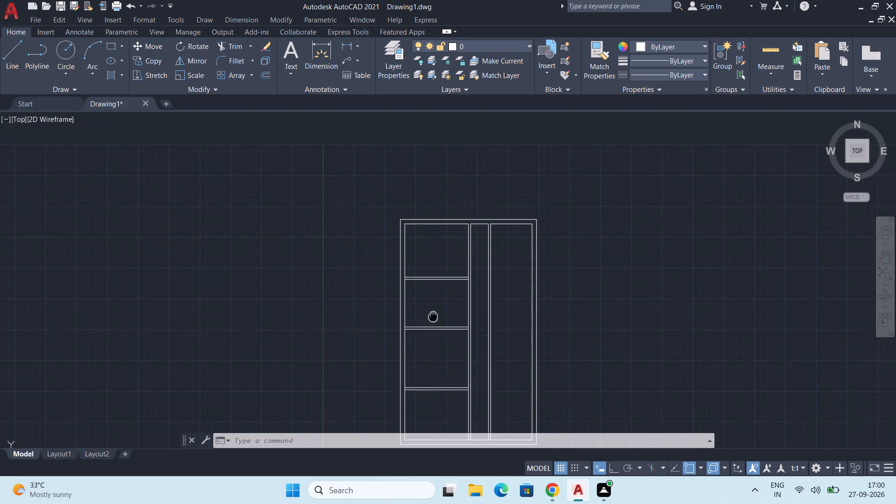
middle_click_drag(431, 325, 430, 328)
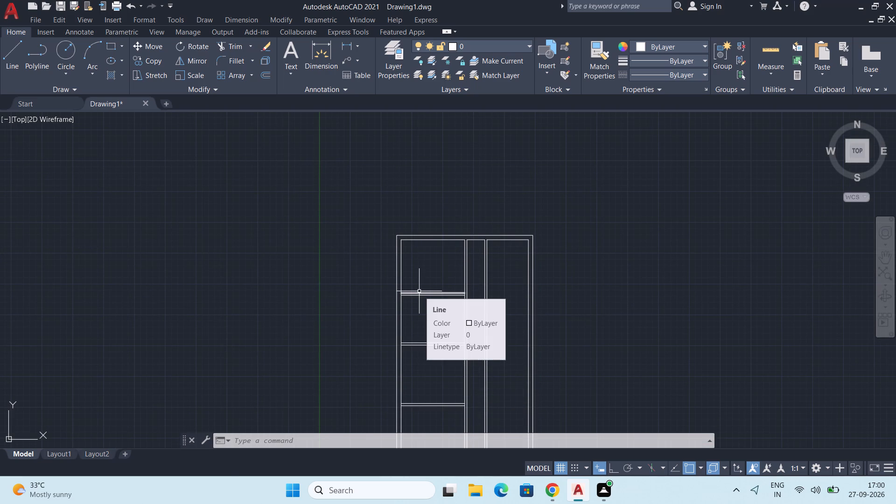
Trim the inner left wall line between the paired lines of all three horizontal partitions.
type("TR")
key("Return")
scroll(418, 349, "up", 3)
middle_click_drag(393, 236, 406, 300)
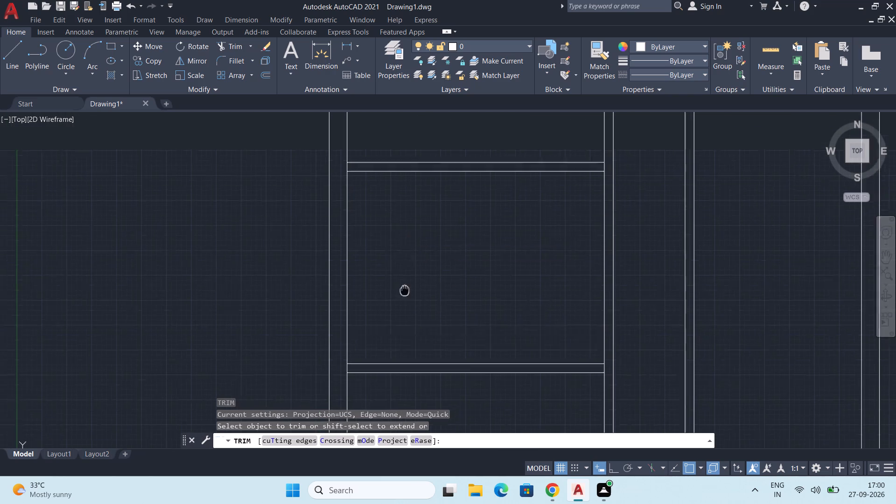
middle_click_drag(406, 300, 424, 397)
left_click(369, 288)
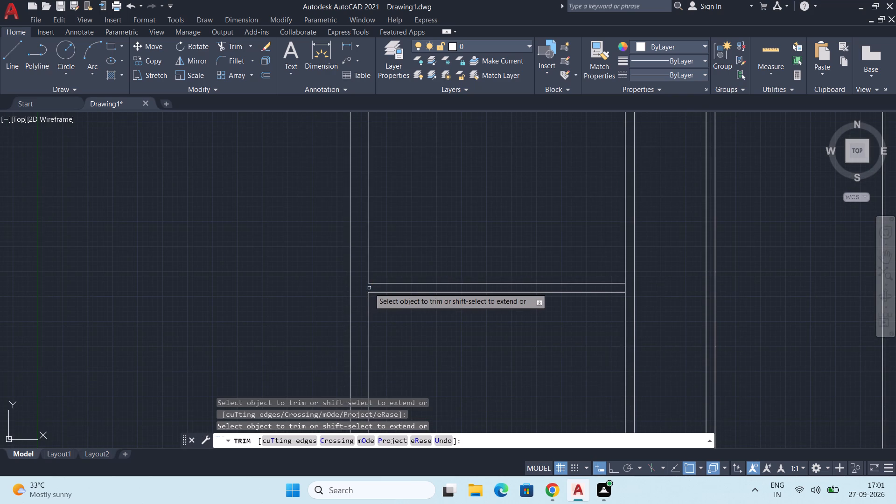
scroll(448, 325, "down", 2)
middle_click_drag(450, 332, 446, 261)
scroll(420, 325, "up", 2)
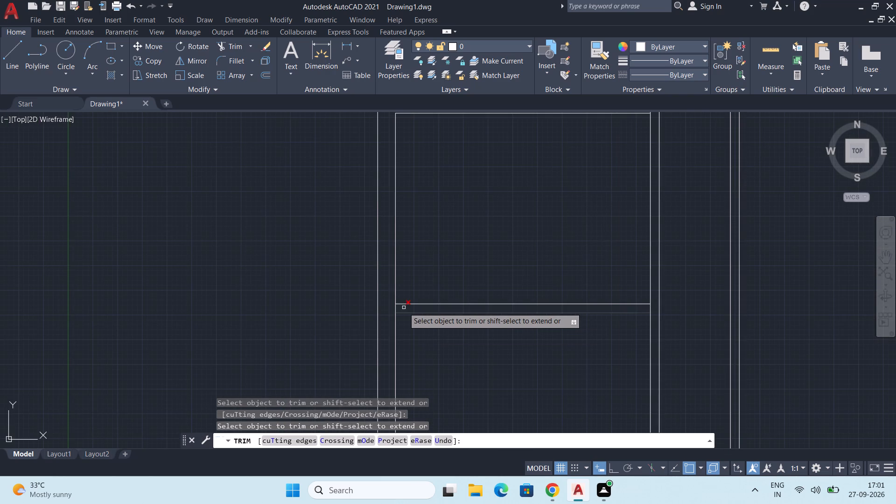
left_click(395, 308)
scroll(424, 326, "down", 3)
middle_click_drag(442, 347, 442, 290)
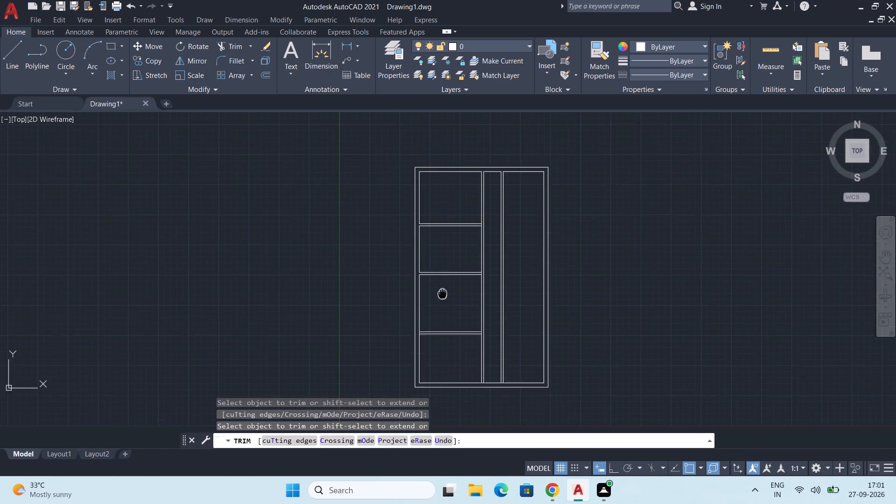
middle_click_drag(442, 290, 442, 257)
scroll(435, 295, "up", 3)
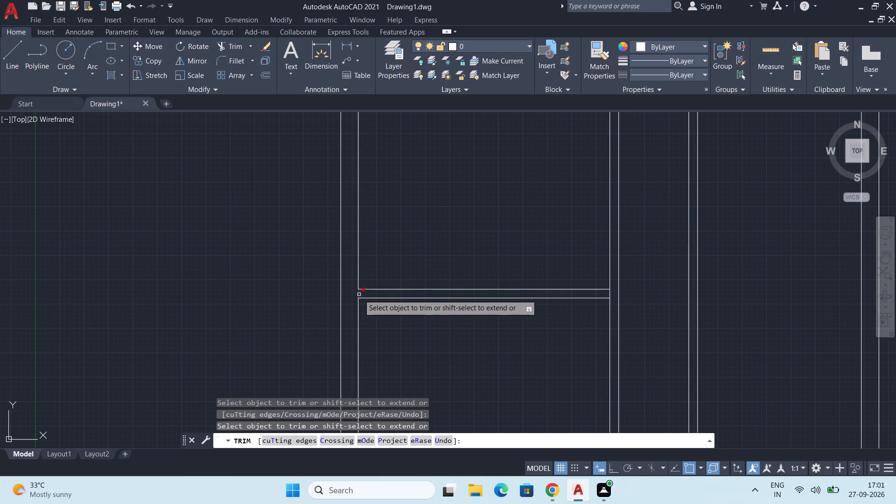
left_click(359, 294)
scroll(382, 315, "down", 2)
middle_click_drag(389, 322, 402, 265)
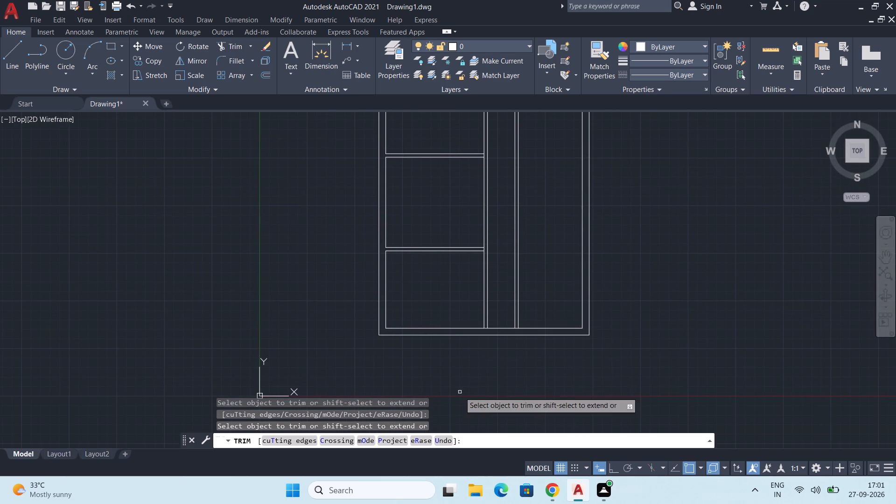
key("space")
Offset the bottom-left room's inner left wall line 6'10.5" right, and offset the resulting line 4.5" right as a vertical partition.
key("o")
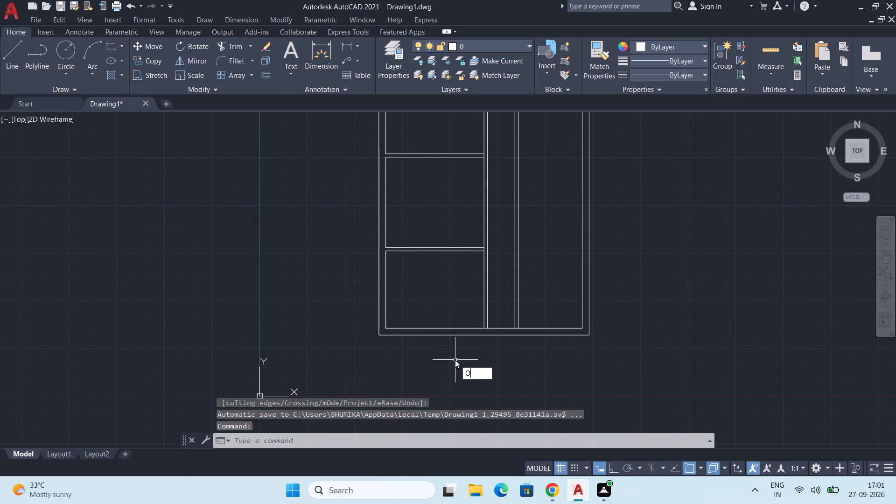
type("FF")
key("Return")
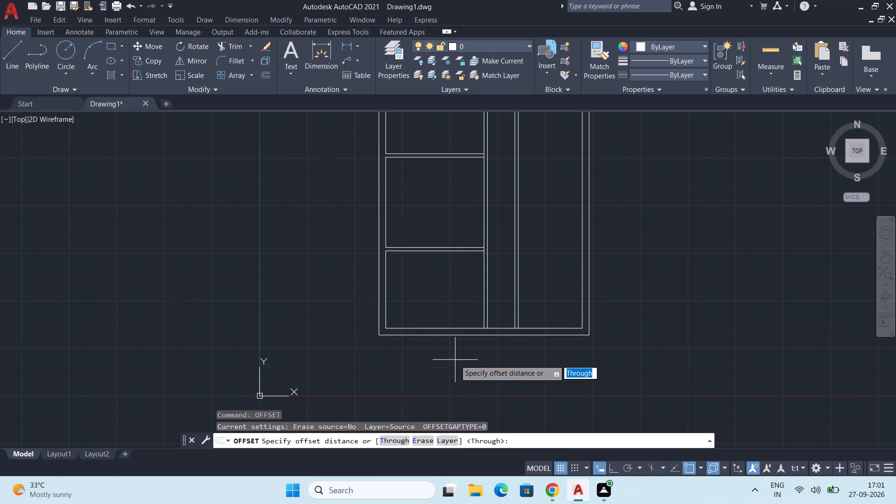
type("6'")
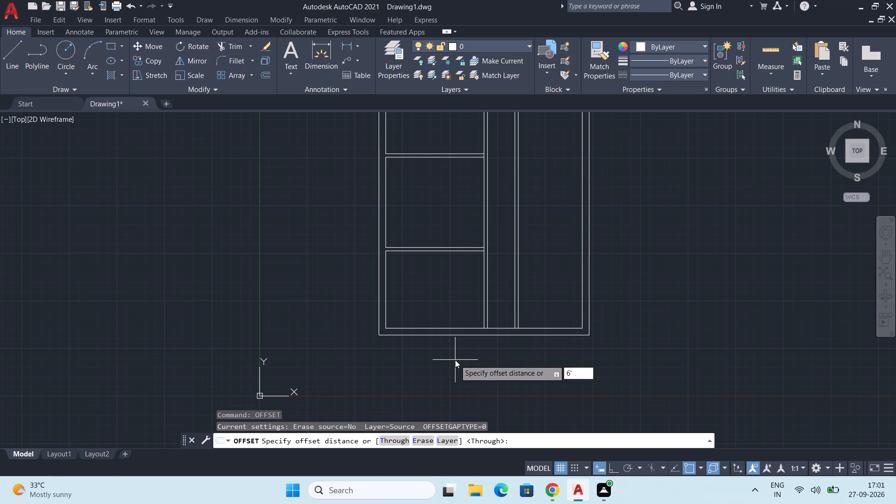
type("10.5\"")
key("Return")
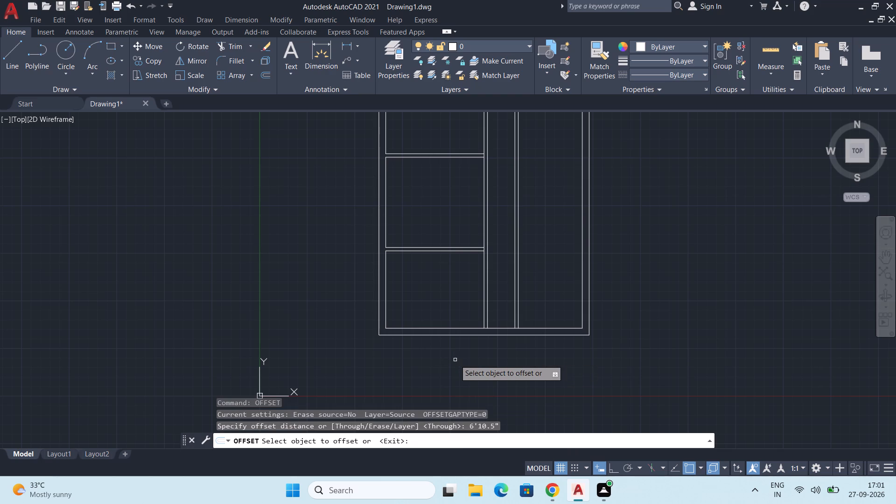
middle_click_drag(456, 321, 462, 358)
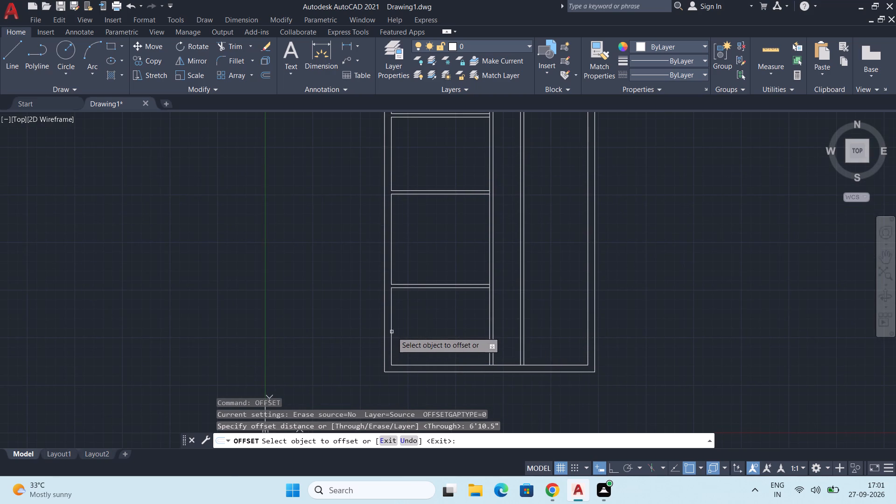
left_click(392, 332)
left_click(444, 334)
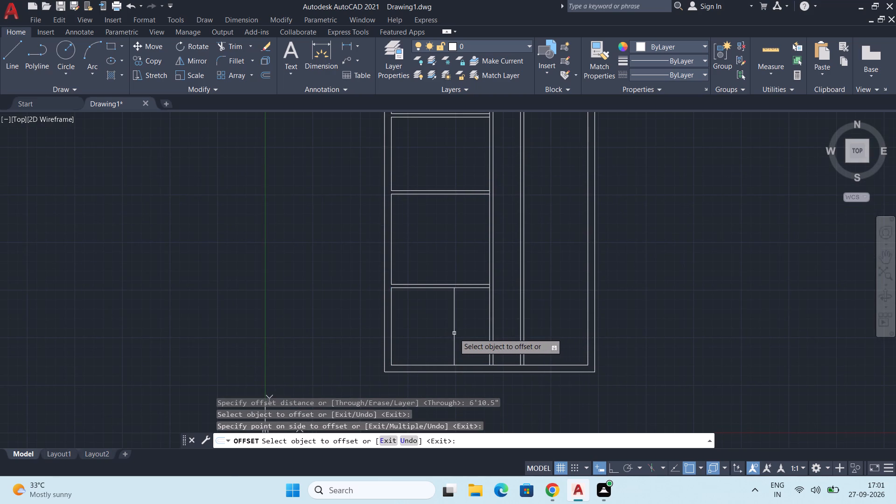
left_click(455, 334)
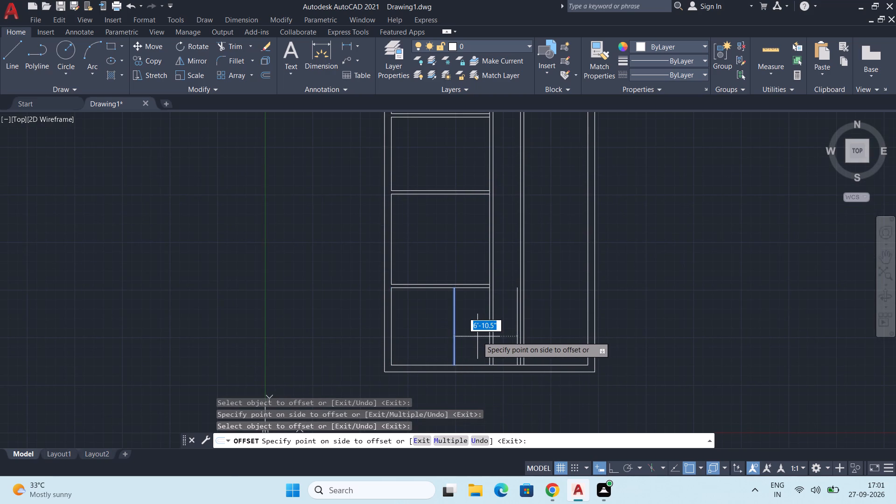
type("4.5\"")
key("Return")
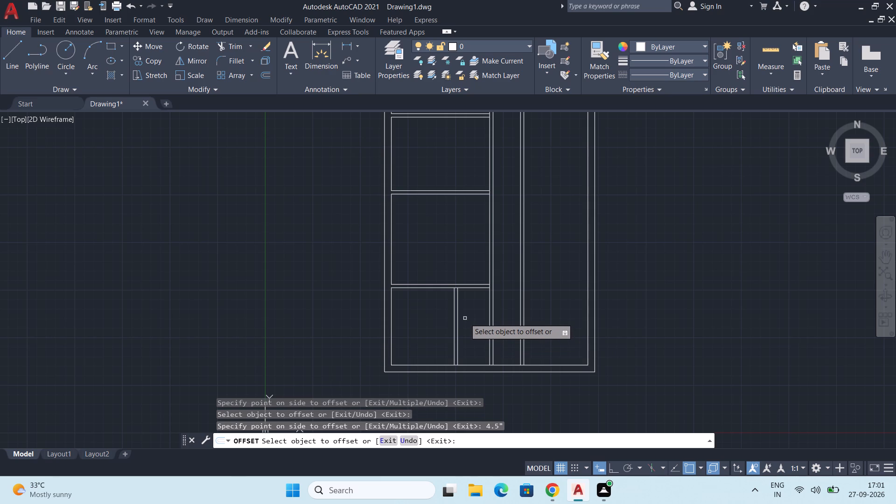
Offset the inner left wall line of the second room from the top 6'10.5" right, and the resulting line 4.5" right as a vertical partition.
middle_click_drag(465, 318, 468, 286)
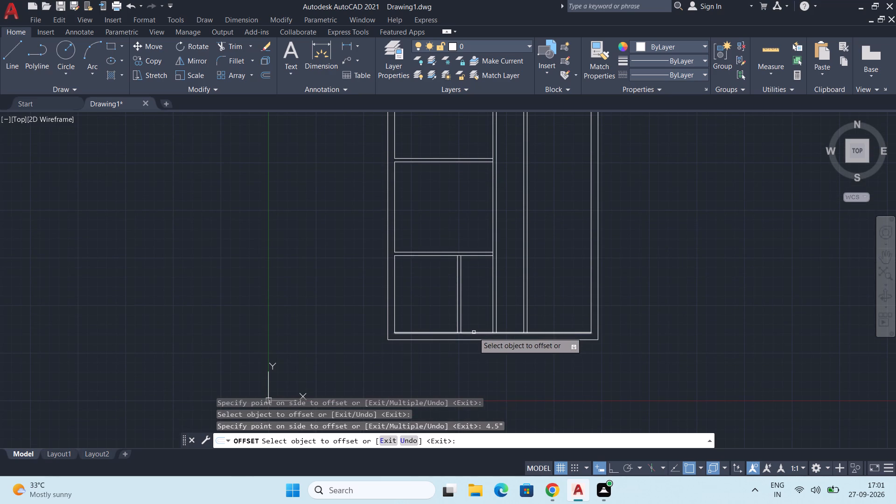
middle_click_drag(440, 232, 449, 362)
middle_click_drag(434, 302, 434, 335)
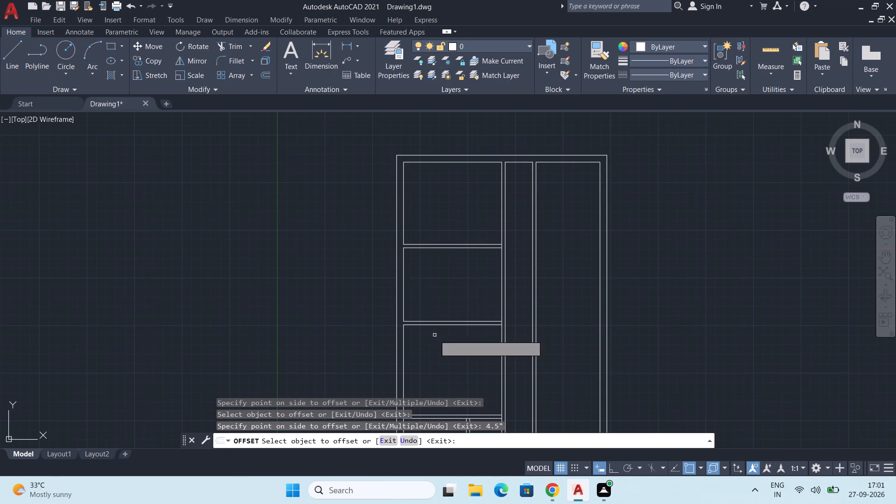
left_click(402, 287)
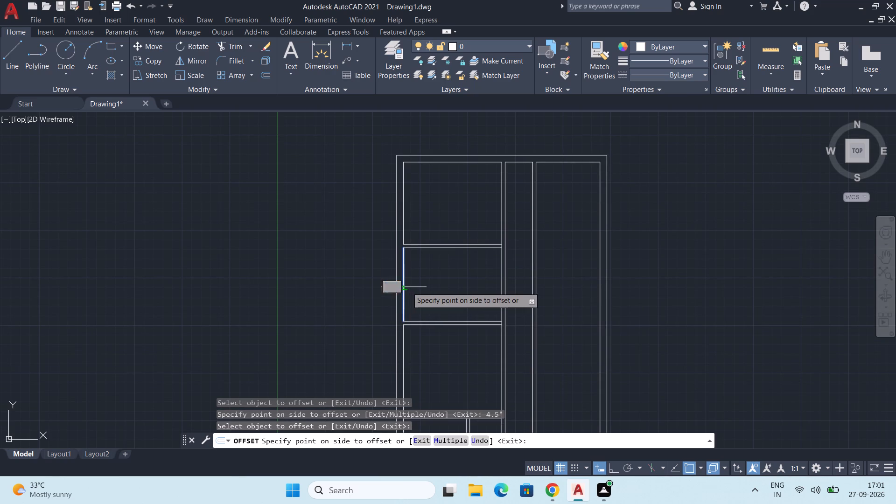
left_click(446, 294)
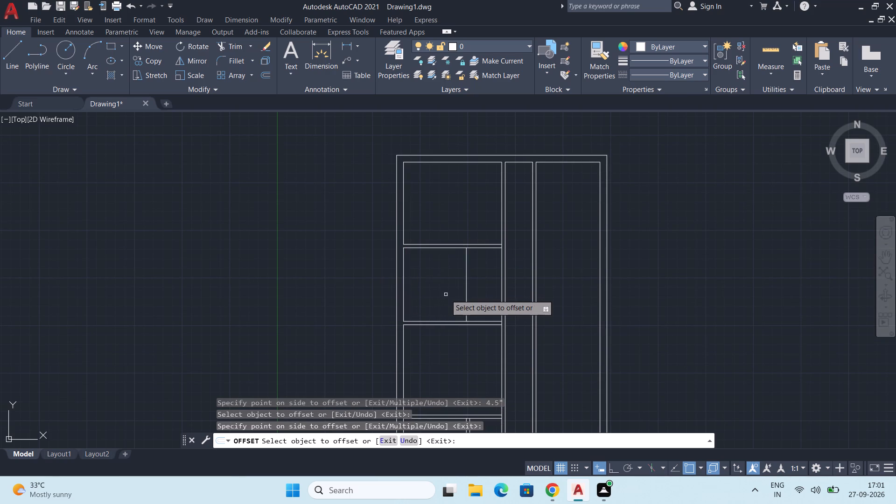
left_click(465, 294)
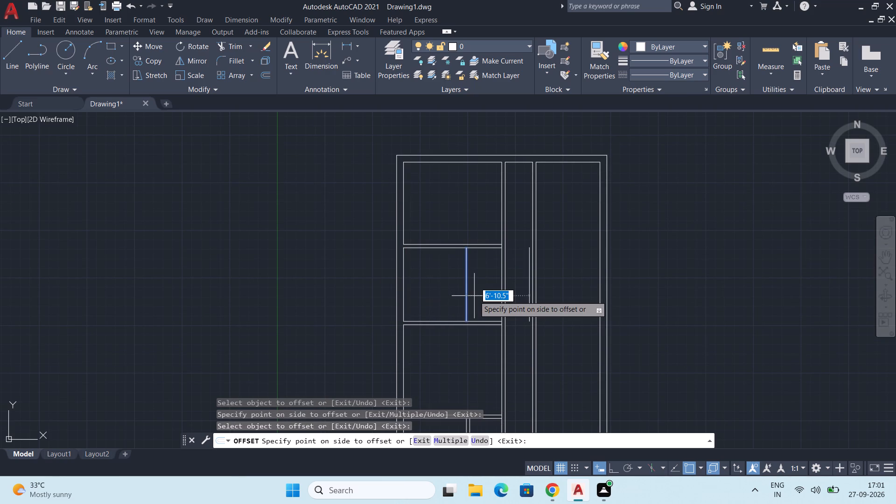
type("4.5\"")
key("Return")
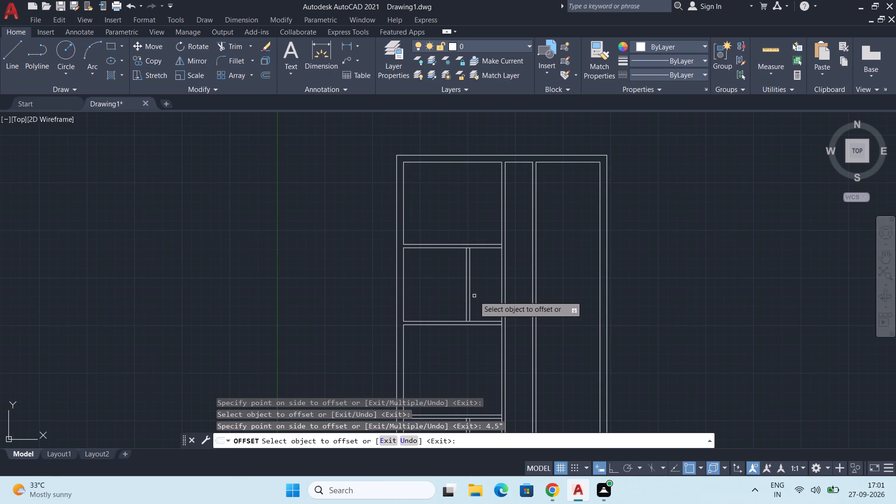
key("space")
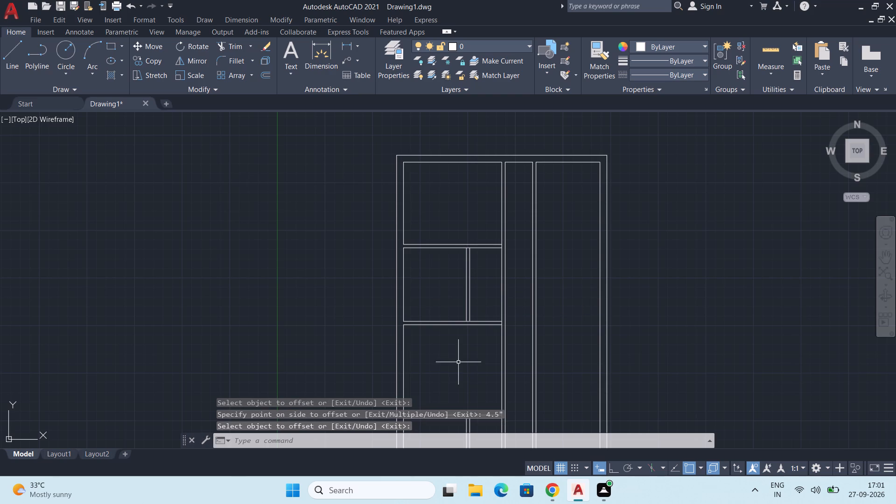
Trim the bottom inner wall line between the paired lines of the bottom room's vertical partition and of the adjacent long vertical partition.
middle_click_drag(458, 362, 455, 254)
type("TR")
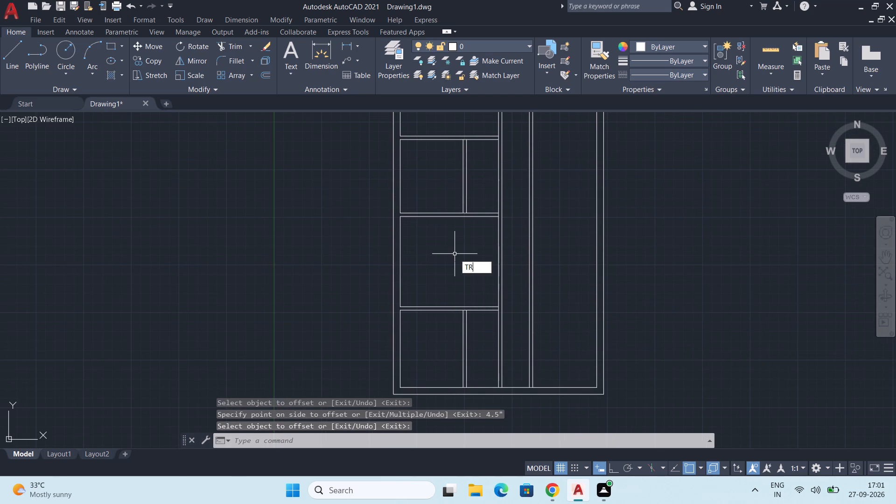
key("Return")
middle_click_drag(459, 293, 466, 249)
scroll(480, 348, "up", 3)
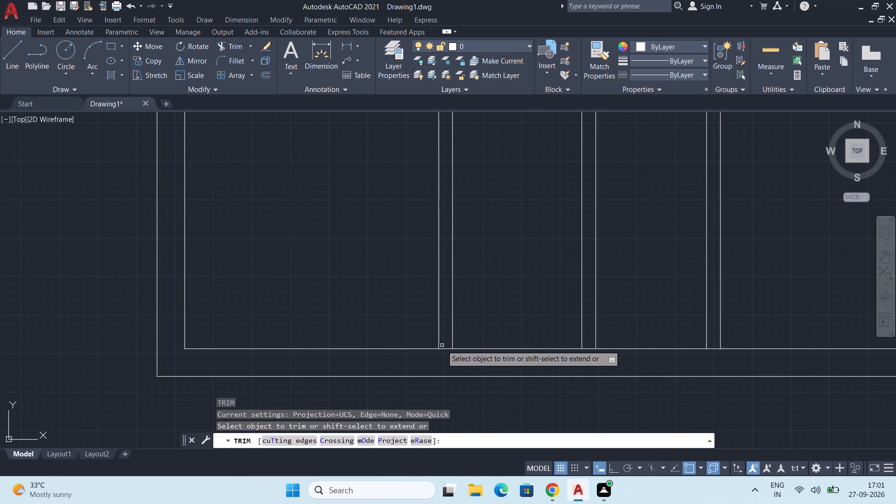
left_click(443, 349)
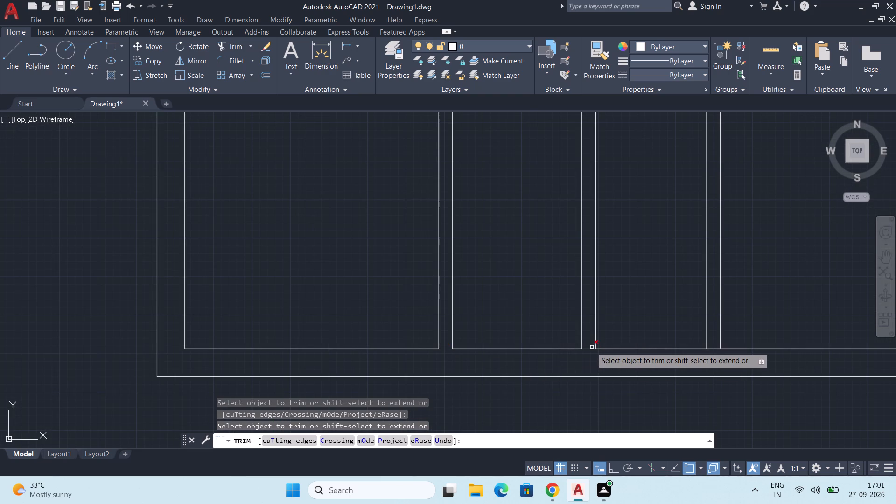
left_click(588, 350)
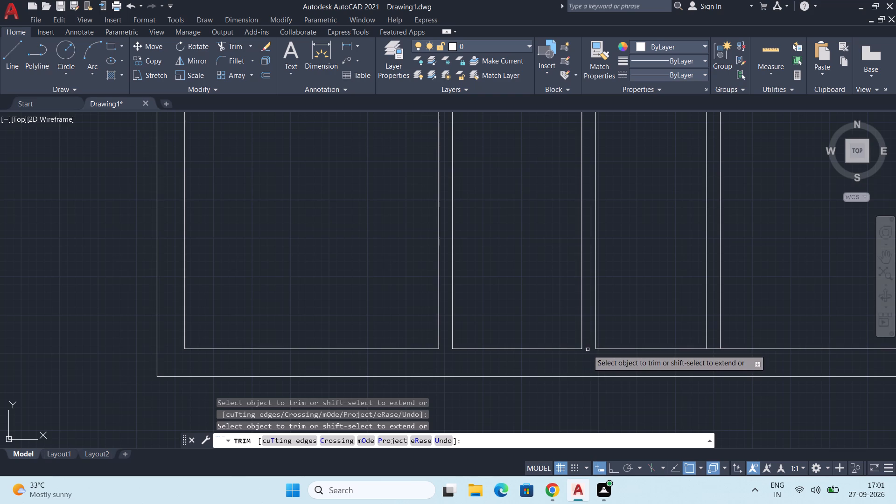
Trim the wall lines where the second room's lower horizontal partition meets its vertical partition and the long vertical partition.
scroll(563, 260, "down", 4)
middle_click_drag(518, 239, 519, 350)
scroll(538, 280, "up", 2)
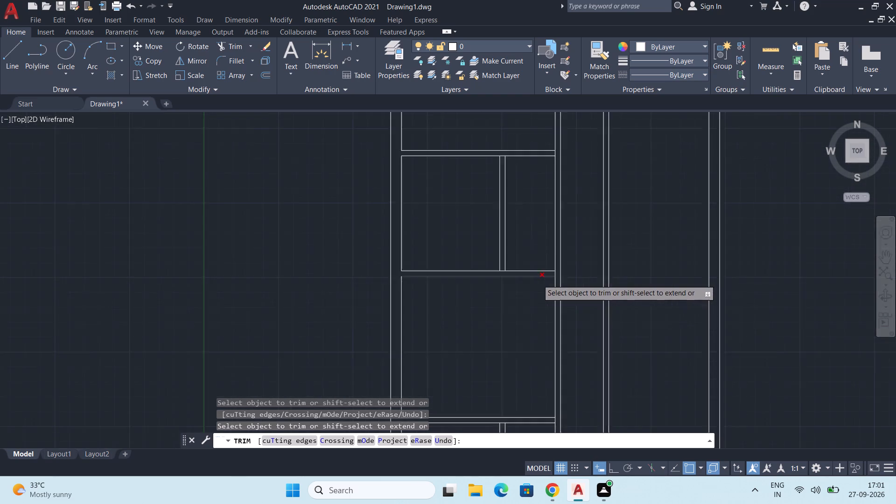
scroll(538, 280, "up", 2)
left_click(441, 254)
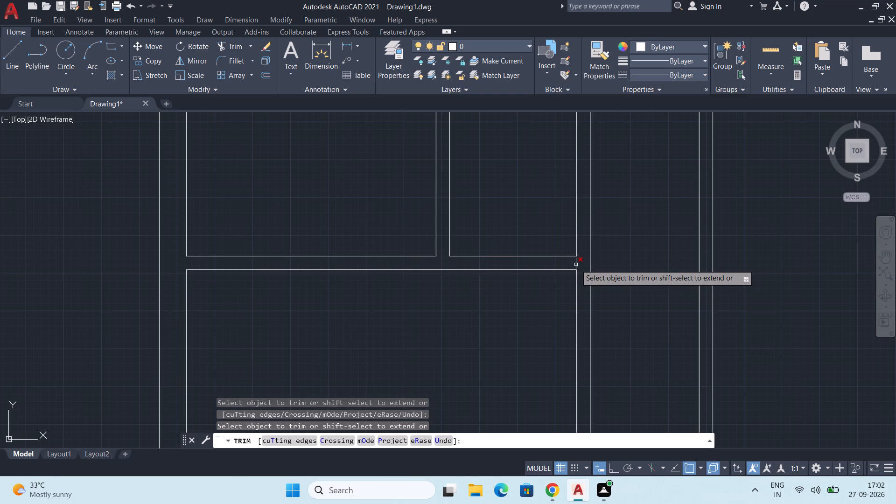
left_click(576, 265)
scroll(556, 310, "down", 2)
middle_click_drag(531, 351, 534, 312)
key("space")
Offset the bottom line of the second room's small right compartment 4'7.5" upward, and the resulting line 4.5" upward.
scroll(532, 306, "down", 1)
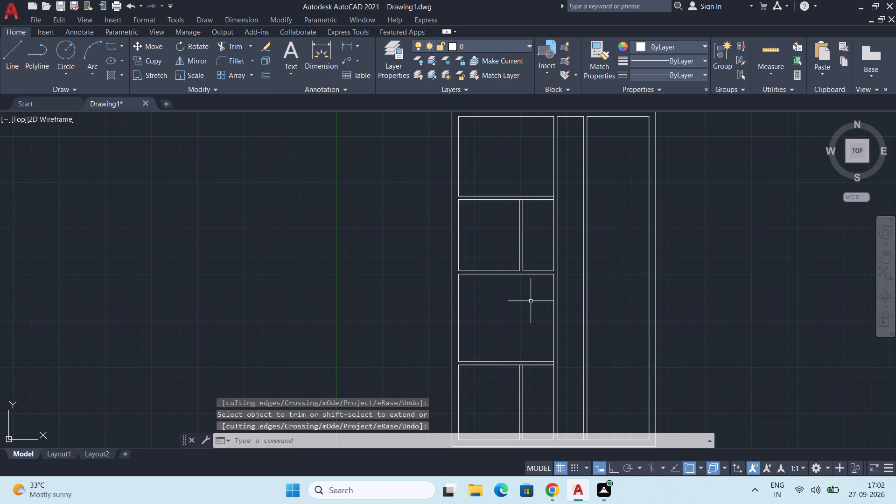
key("o")
type("FF")
key("Return")
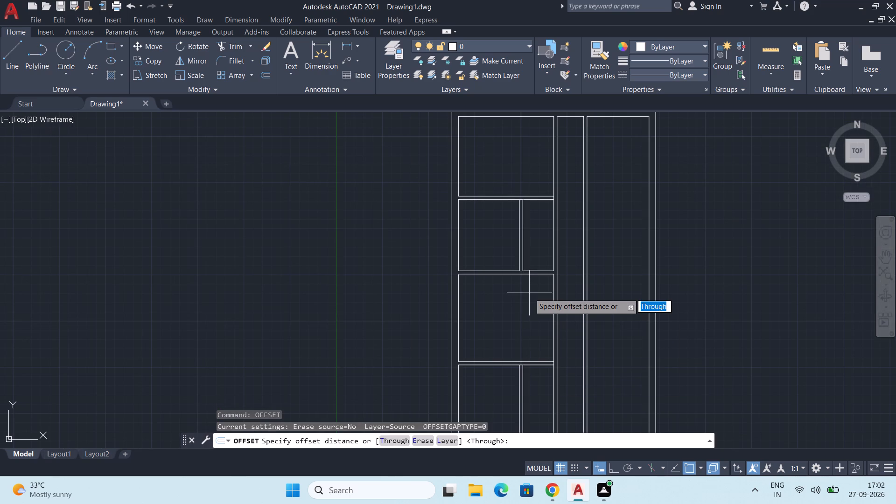
middle_click_drag(529, 293, 529, 271)
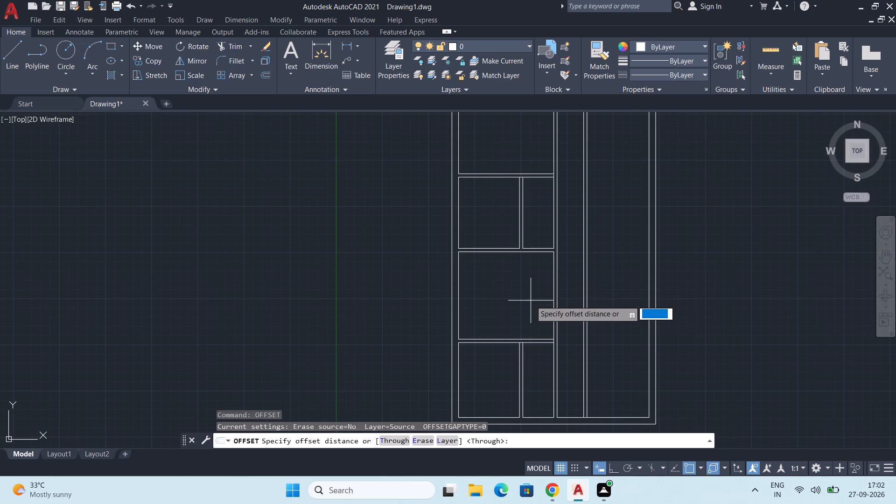
scroll(531, 301, "up", 1)
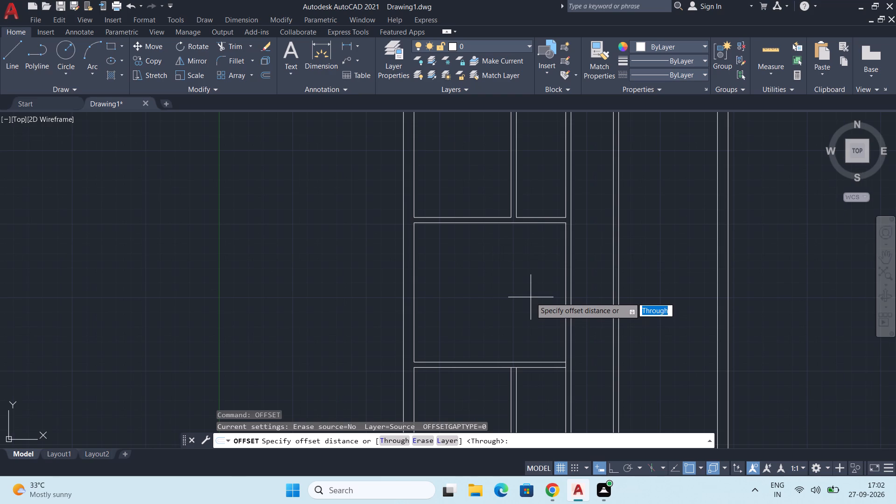
type("4'7.5")
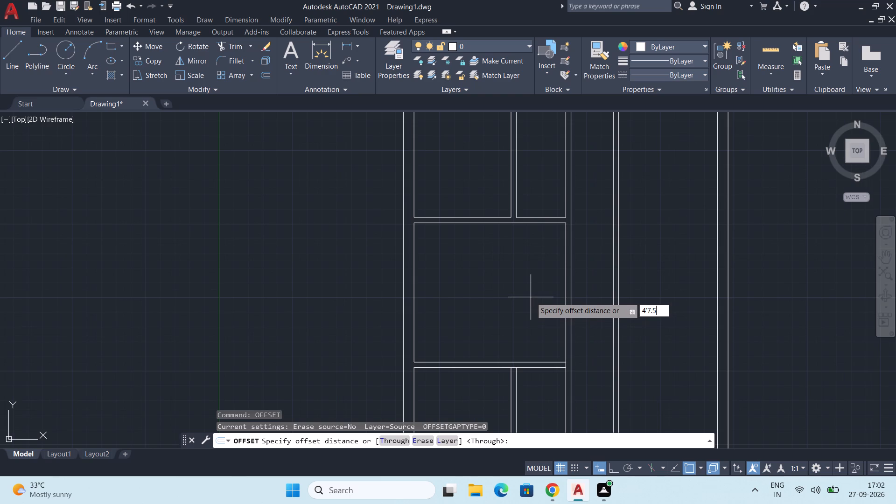
key("shift+quotedbl")
key("Return")
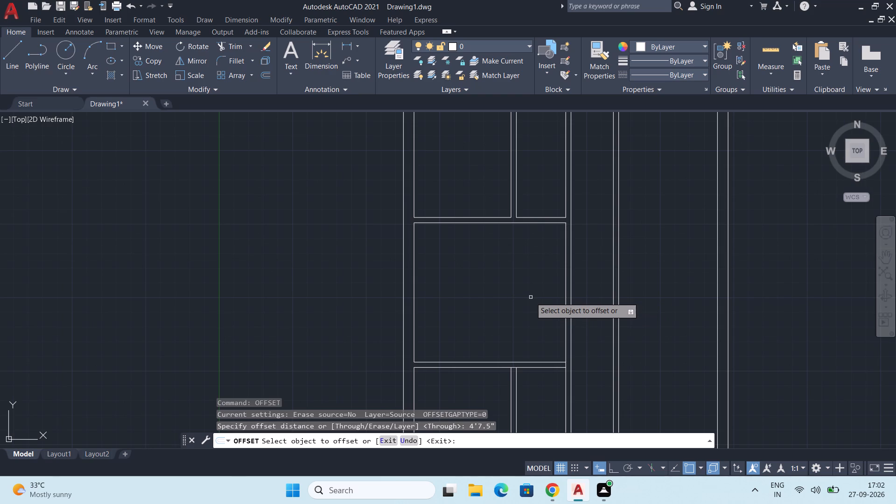
middle_click_drag(532, 280, 534, 397)
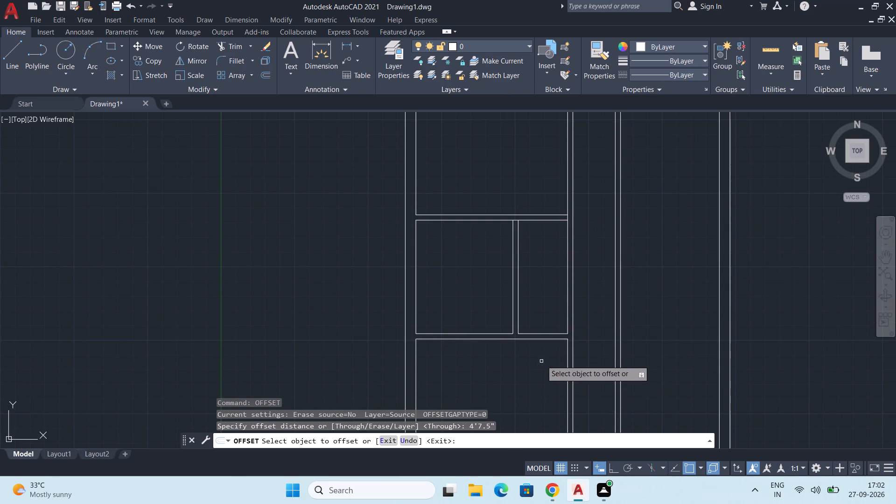
left_click(549, 334)
left_click(541, 275)
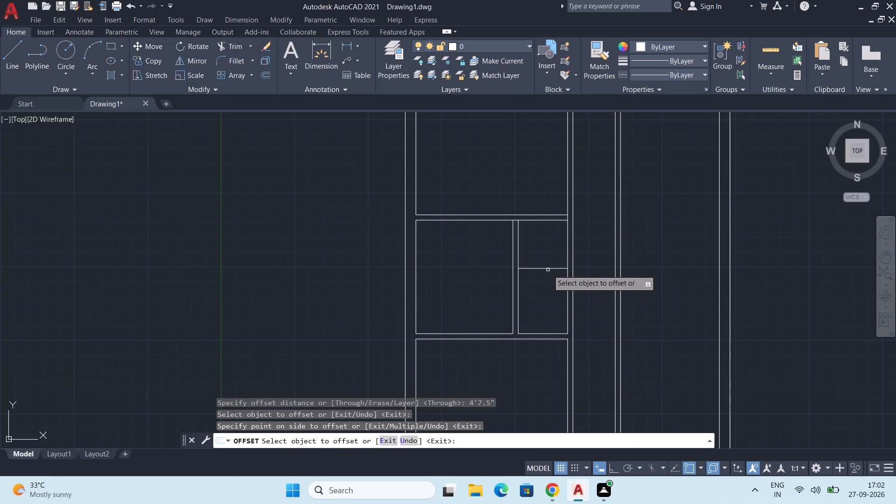
left_click(549, 268)
type("4.5\"")
key("Return")
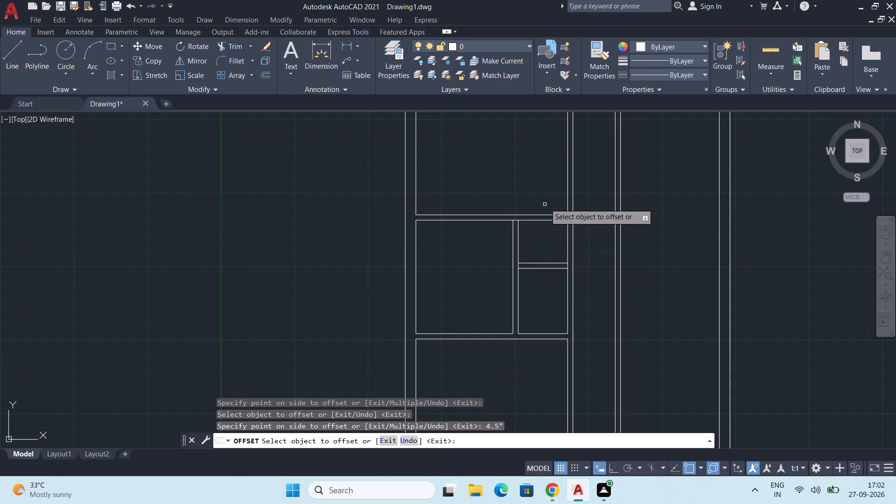
Offset the bottom line of the bottom room's small right compartment 4'7.5" upward, and the resulting line 4.5" upward.
scroll(555, 274, "down", 1)
middle_click_drag(552, 299, 519, 63)
scroll(521, 201, "up", 1)
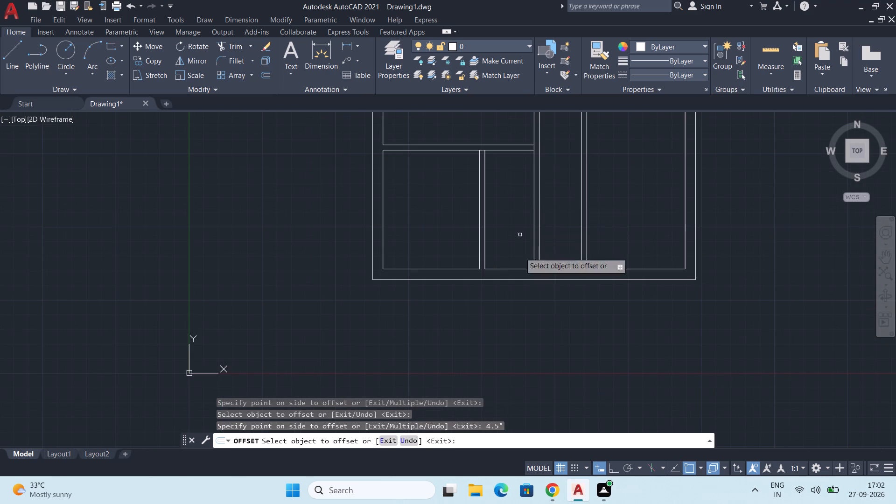
left_click(511, 267)
left_click(510, 224)
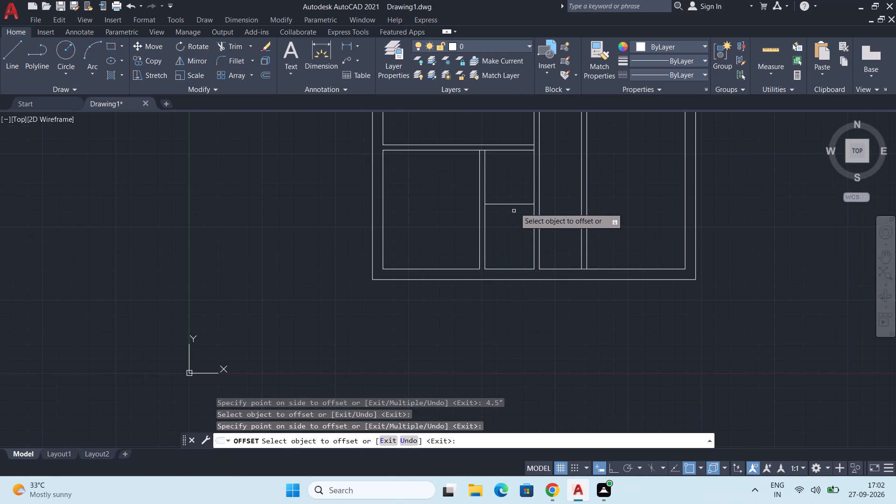
left_click(516, 204)
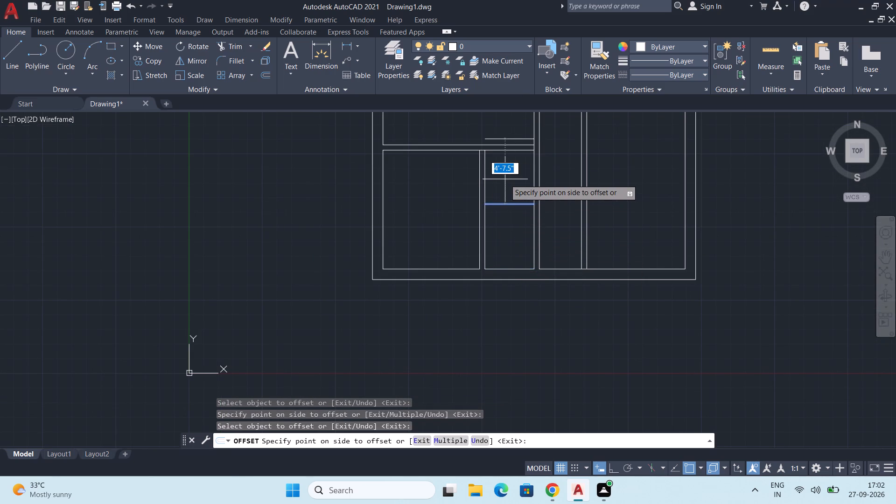
type("4.5'")
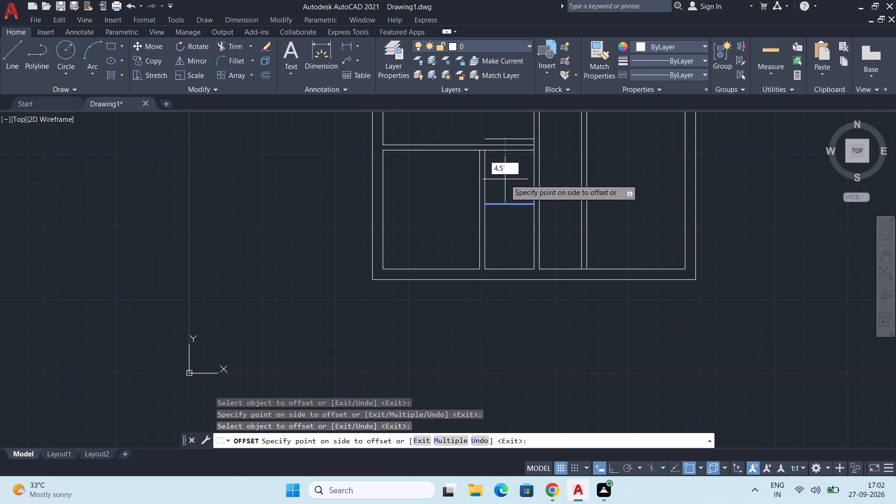
key("BackSpace")
key("shift+quotedbl")
key("Return")
key("space")
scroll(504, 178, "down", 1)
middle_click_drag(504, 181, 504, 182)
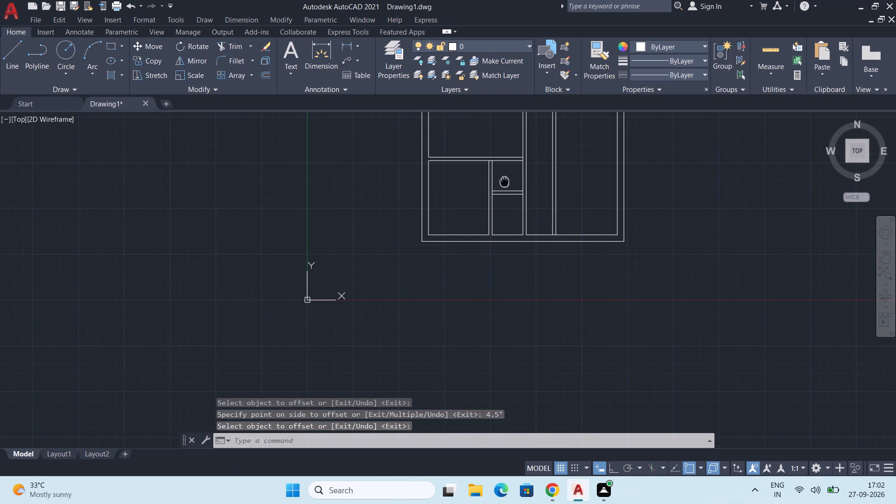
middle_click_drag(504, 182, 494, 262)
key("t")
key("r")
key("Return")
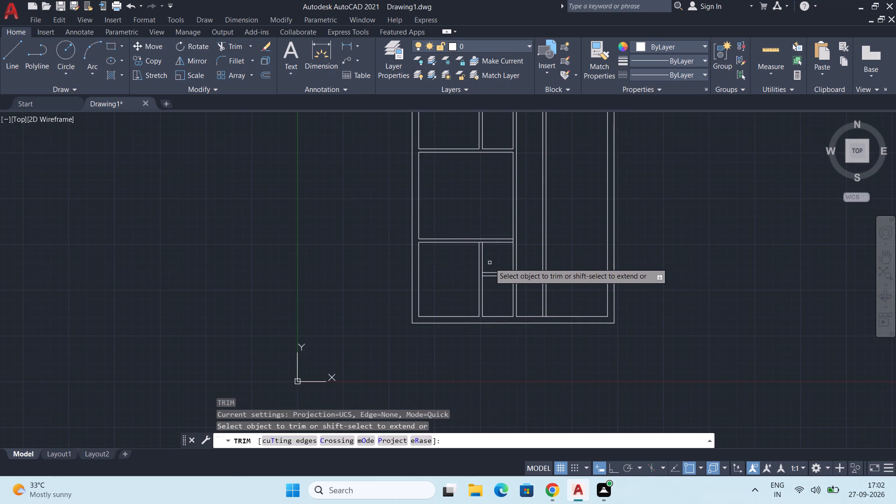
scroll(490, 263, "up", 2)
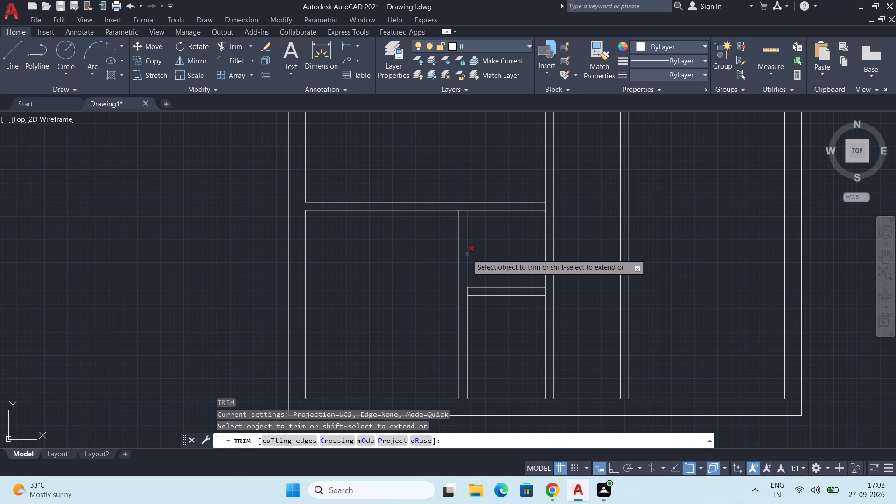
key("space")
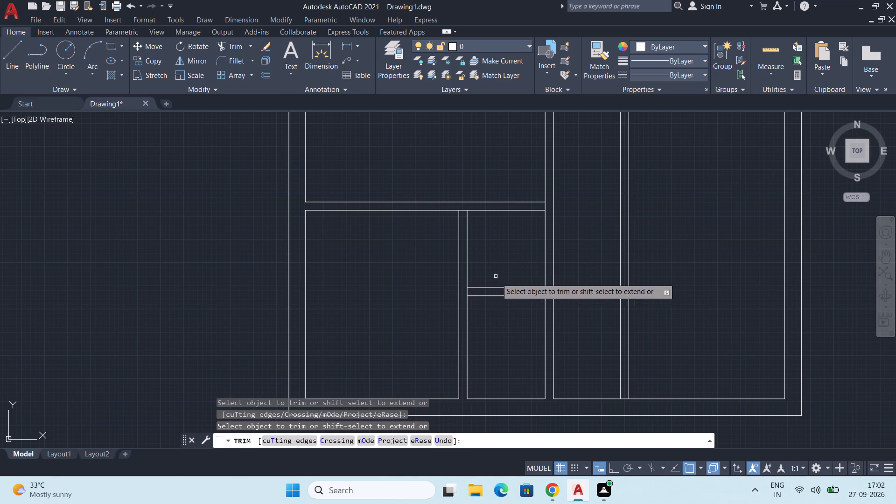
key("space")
Stretch the upper line of the bottom room's short horizontal partition to the left line of its vertical partition.
left_click(500, 287)
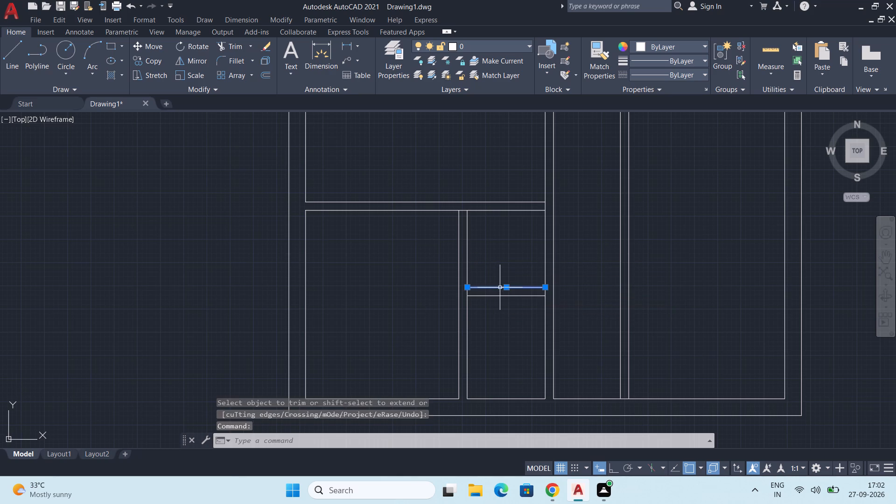
scroll(471, 289, "up", 2)
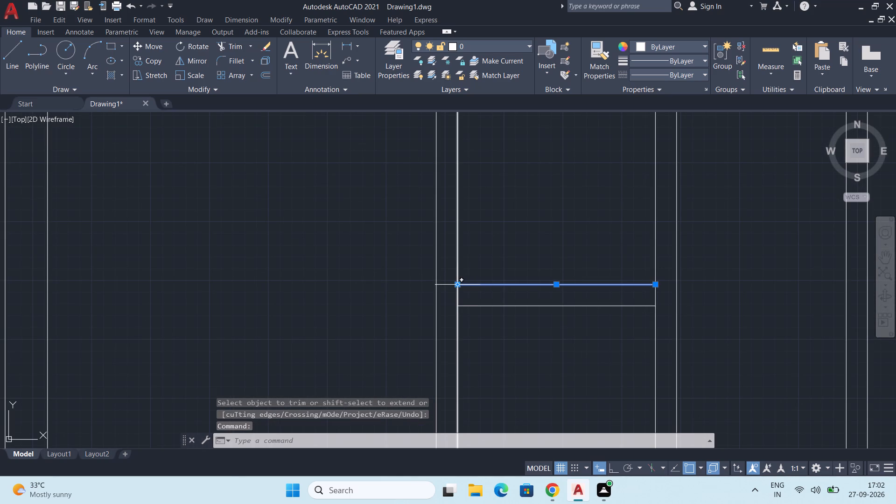
left_click(458, 285)
left_click(439, 285)
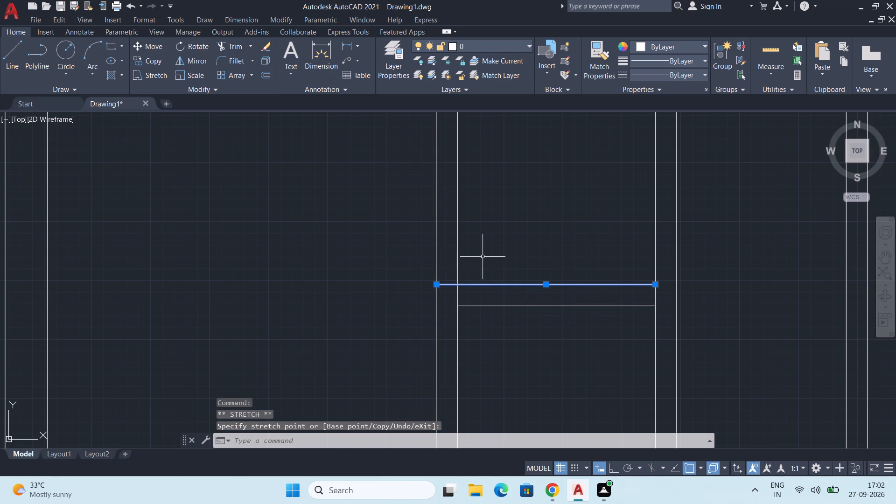
key("Escape")
Stretch the upper line of the second room's short horizontal partition to the left line of its vertical partition.
scroll(483, 238, "down", 5)
middle_click_drag(483, 237, 497, 312)
scroll(489, 231, "up", 5)
middle_click_drag(489, 226, 426, 363)
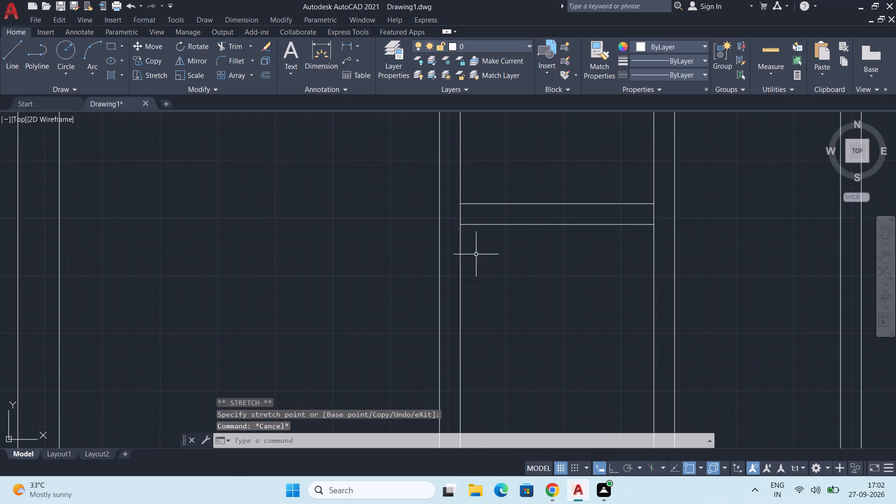
left_click(528, 204)
left_click(462, 203)
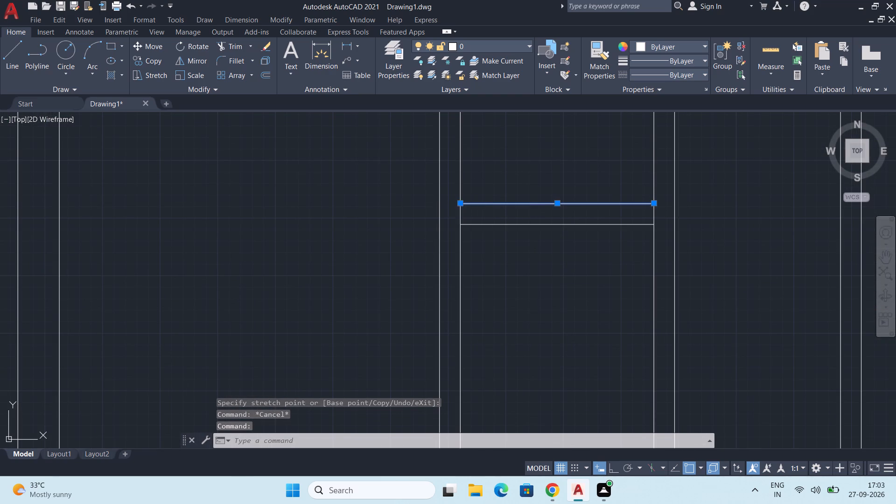
left_click(437, 203)
key("Escape")
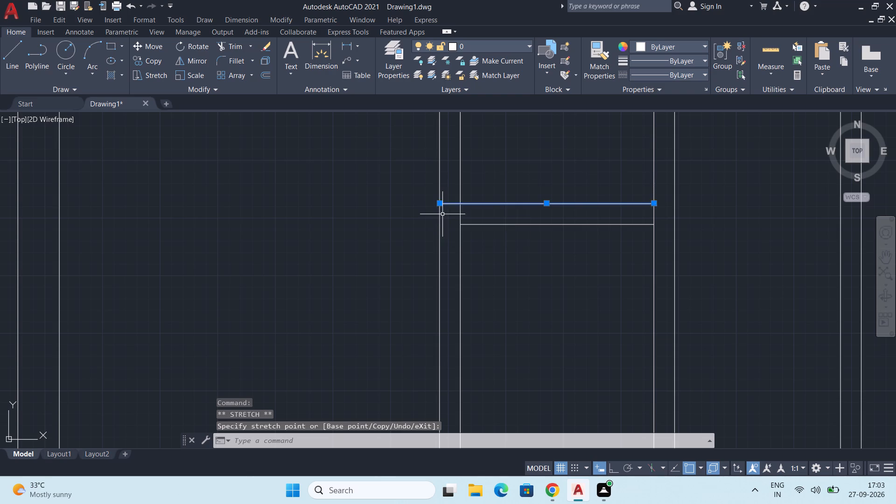
scroll(443, 216, "down", 2)
key("Escape")
Trim the second room's vertical partition lines above its short horizontal partition, plus the right line's piece between the short partition's paired lines.
type("TR")
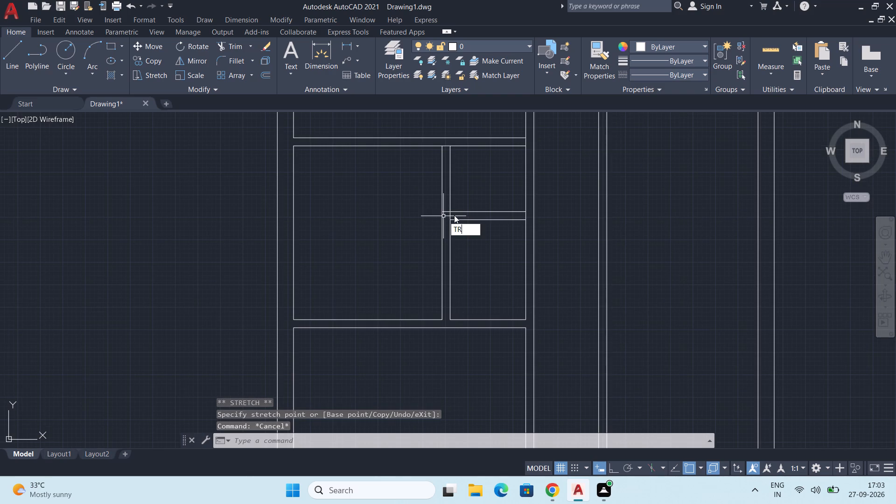
key("Return")
middle_click_drag(460, 213, 477, 286)
left_click(446, 250)
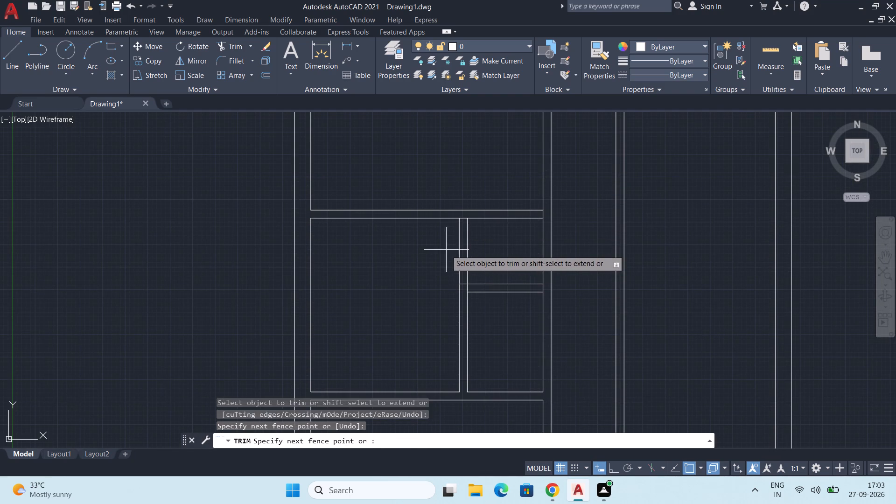
left_click(476, 252)
scroll(473, 291, "up", 3)
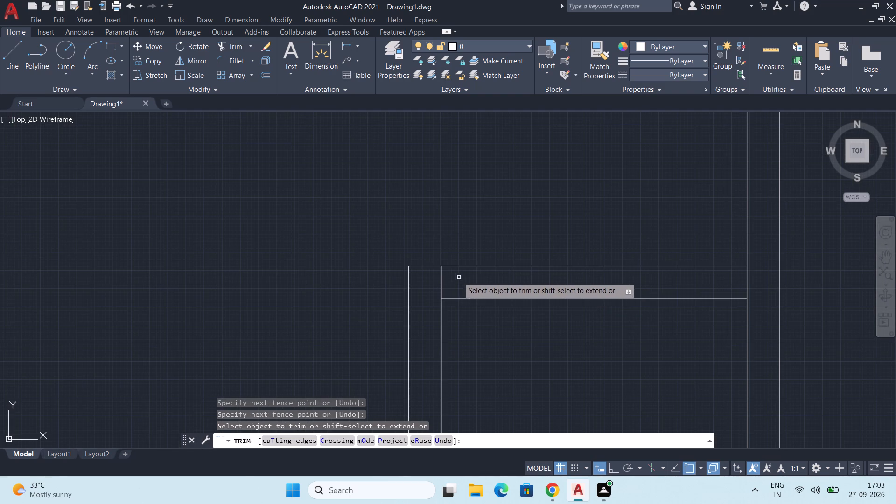
left_click(442, 283)
scroll(466, 327, "down", 3)
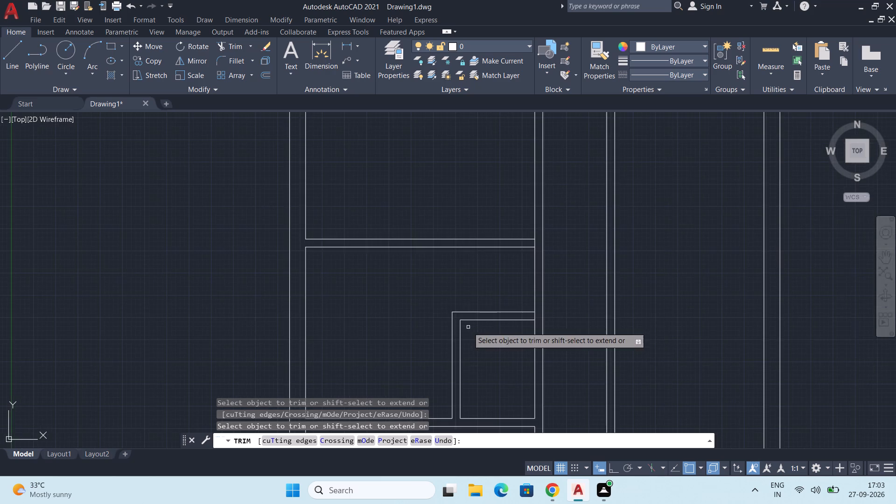
Trim the bottom room's vertical partition lines above its short horizontal partition, plus the right line's piece between the short partition's paired lines.
middle_click_drag(470, 325, 482, 183)
scroll(494, 252, "down", 2)
middle_click_drag(507, 289, 499, 230)
scroll(487, 308, "up", 1)
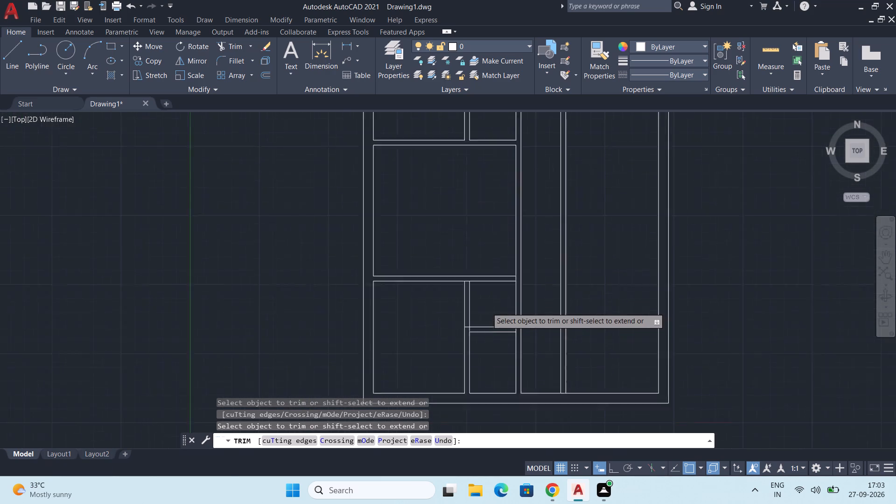
scroll(487, 308, "up", 1)
left_click(428, 303)
left_click(482, 303)
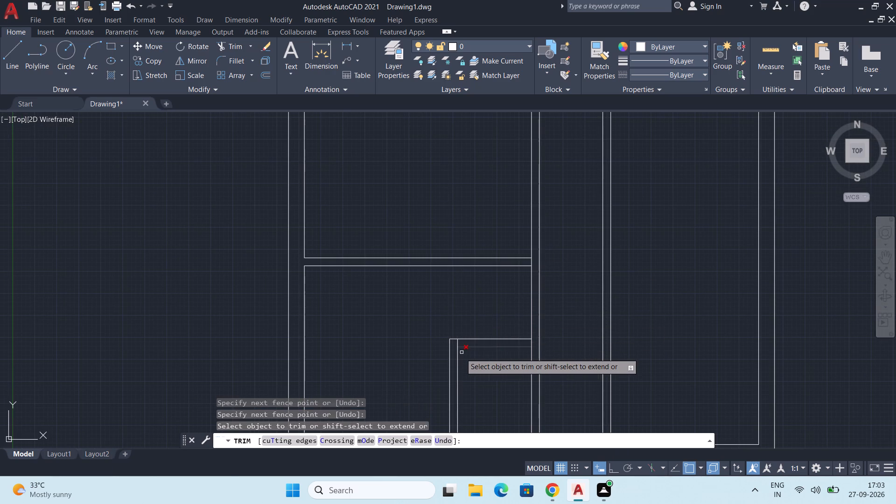
middle_click_drag(460, 355, 453, 308)
scroll(453, 308, "up", 3)
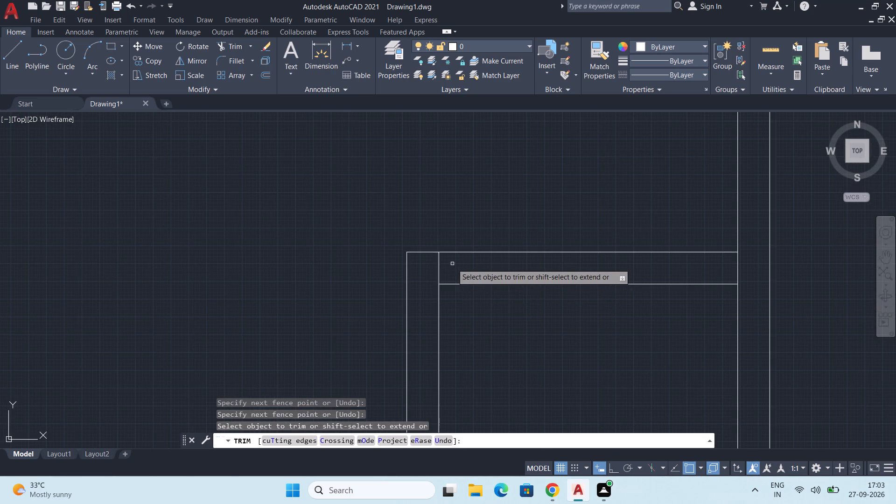
left_click(438, 271)
scroll(504, 328, "down", 2)
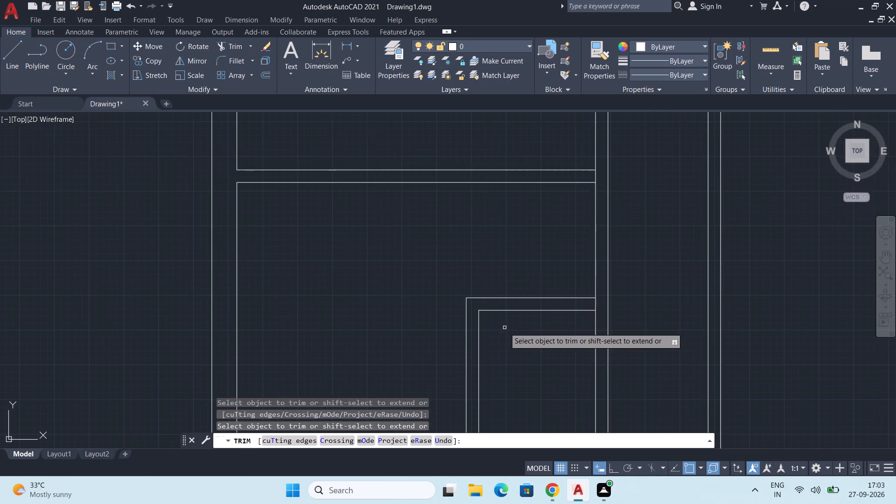
scroll(504, 328, "down", 2)
middle_click_drag(504, 328, 415, 289)
key("space")
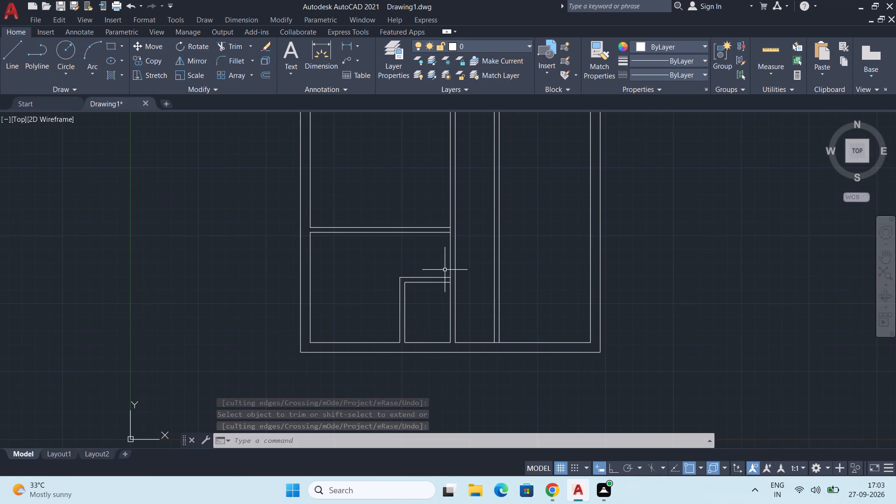
Offset the right-hand space's top inner wall line 4'6" downward, and the resulting line 4.5" downward.
middle_click_drag(544, 298, 467, 335)
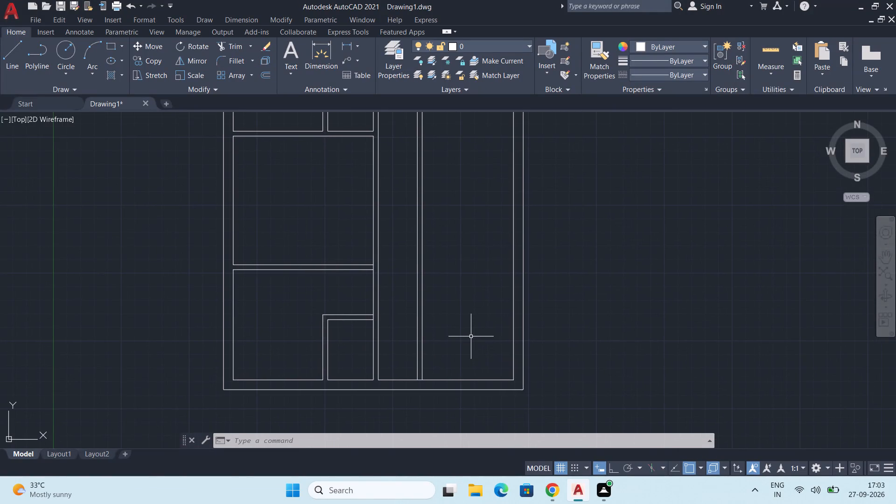
middle_click_drag(467, 325, 470, 415)
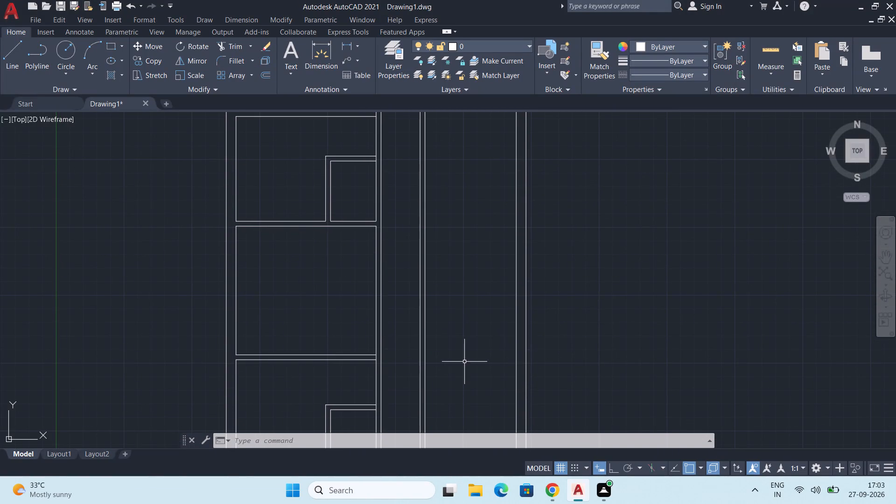
scroll(464, 361, "down", 1)
middle_click_drag(464, 347, 467, 404)
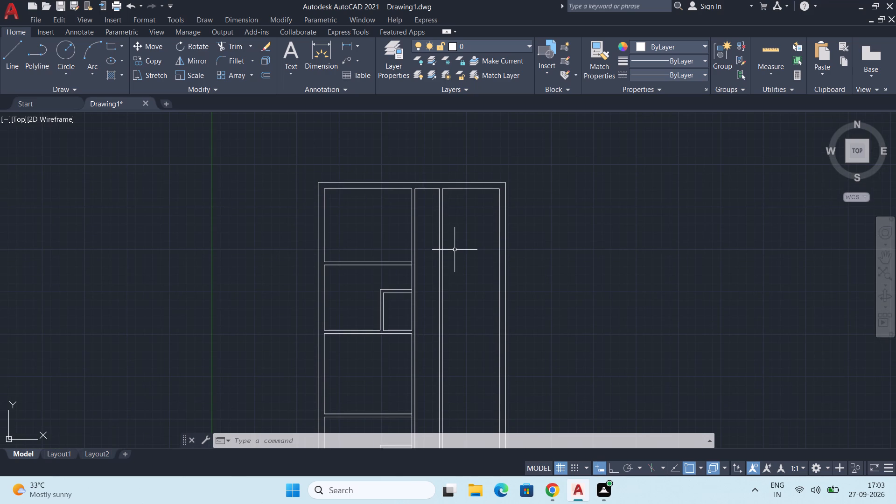
type("OFF")
key("Return")
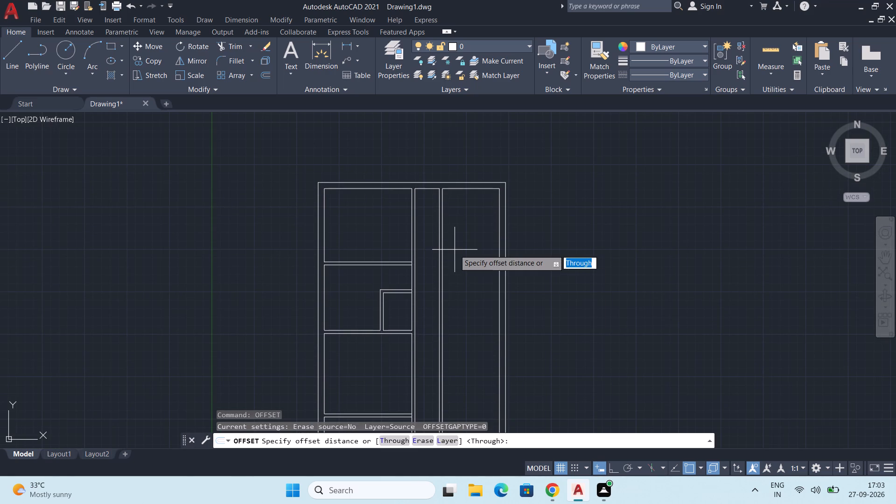
type("4'6\"")
key("Return")
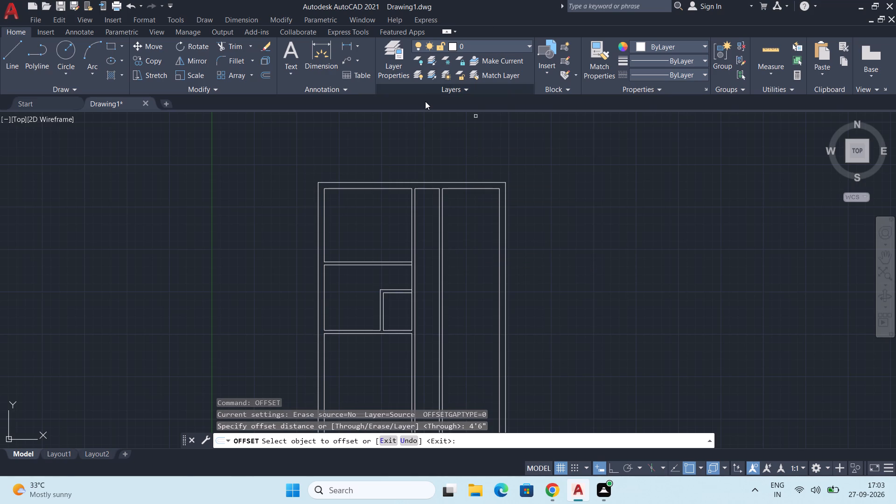
left_click(482, 189)
left_click(482, 258)
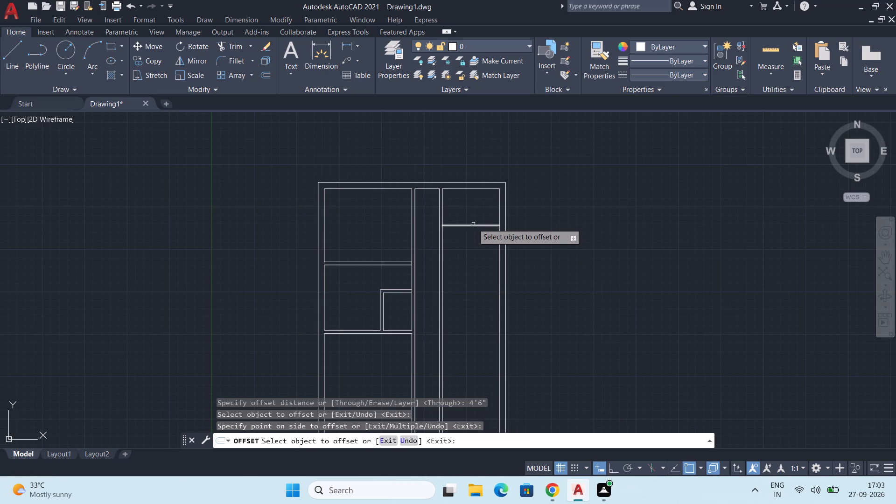
left_click(476, 224)
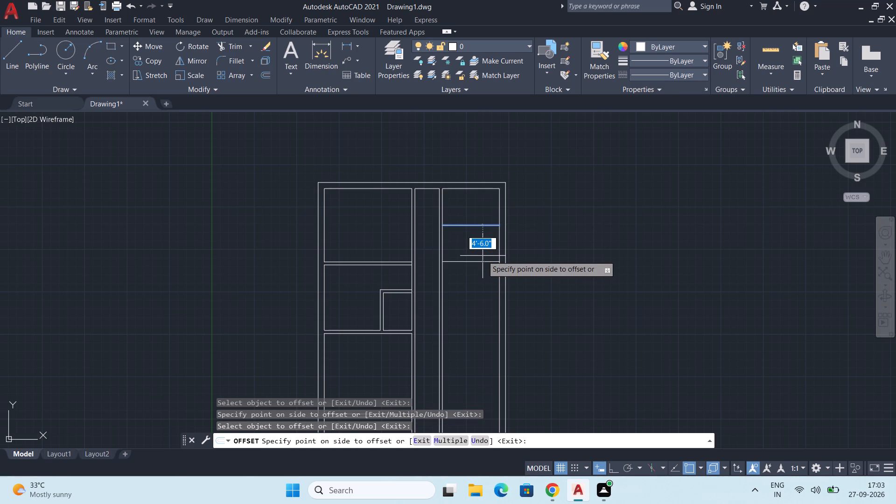
type("4.5")
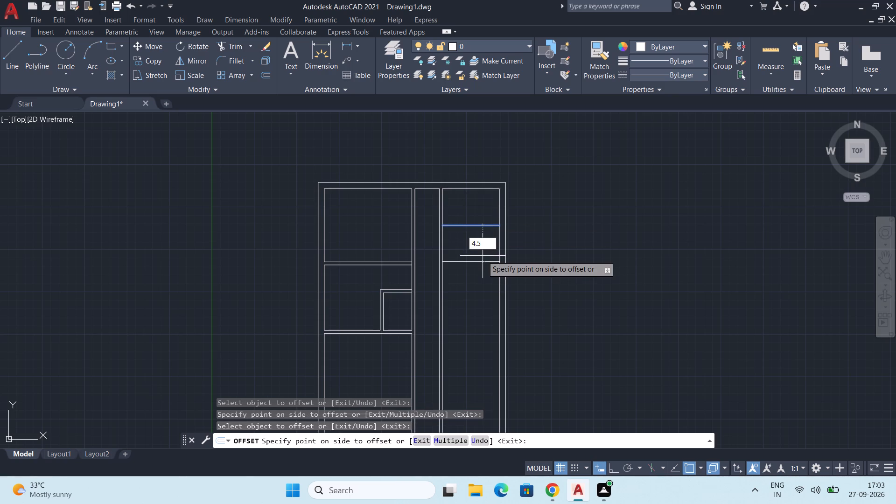
key("shift+quotedbl")
key("Return")
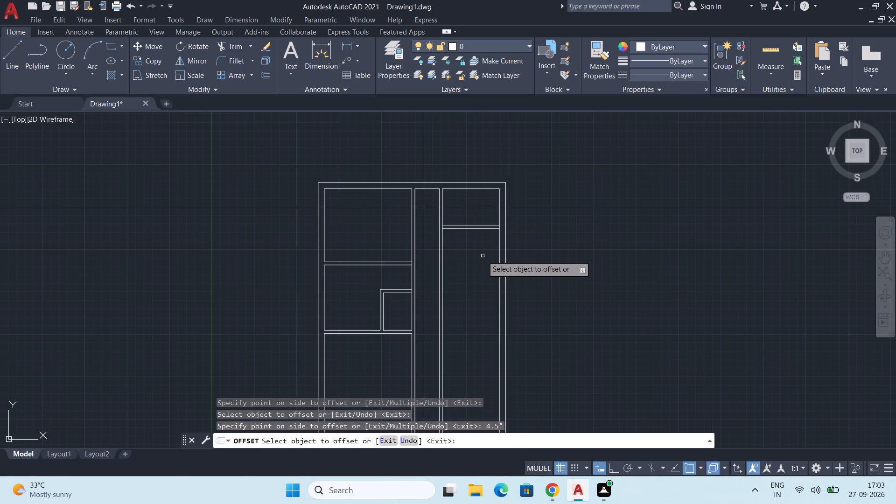
middle_click_drag(448, 296, 455, 257)
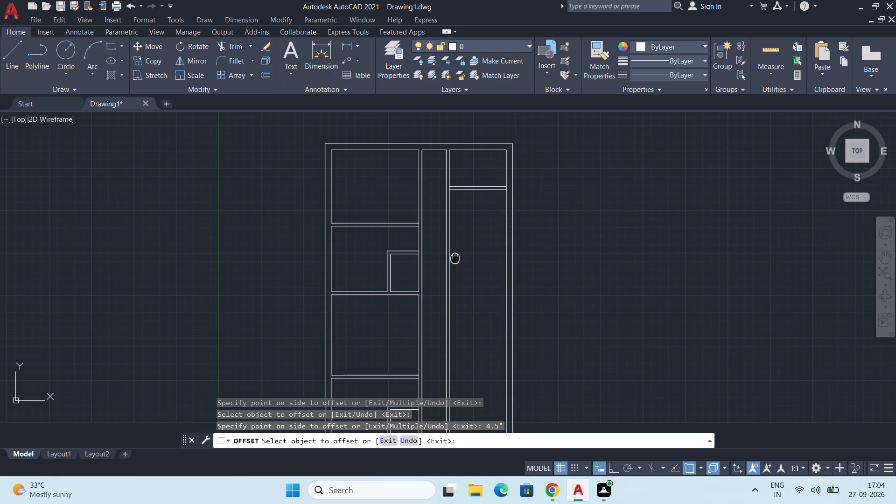
middle_click_drag(455, 257, 454, 276)
key("space")
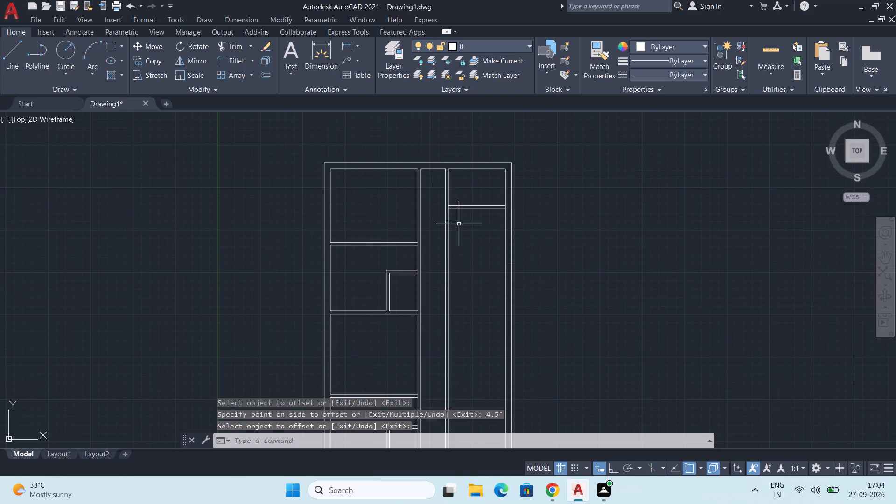
Stretch the lower line of the right-hand space's new horizontal partition to the left line of the adjoining vertical partition.
middle_click_drag(460, 216, 470, 264)
scroll(473, 223, "up", 5)
scroll(485, 235, "down", 3)
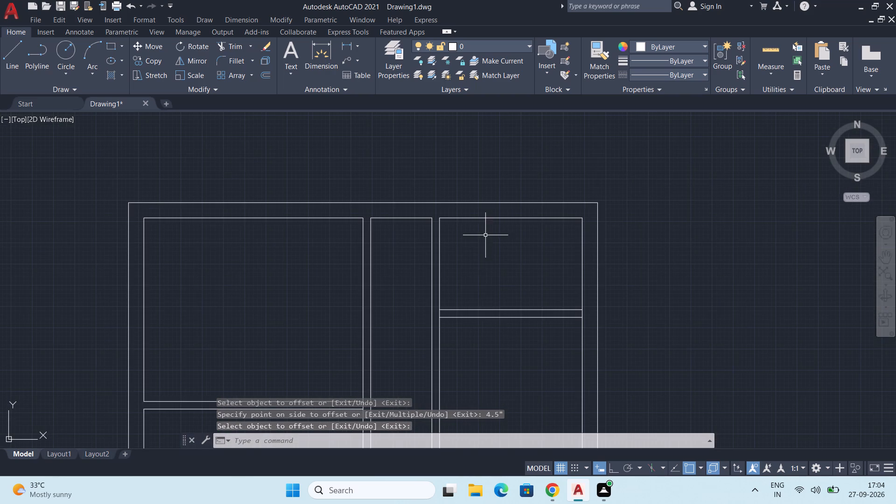
middle_click_drag(465, 314, 474, 261)
left_click(465, 264)
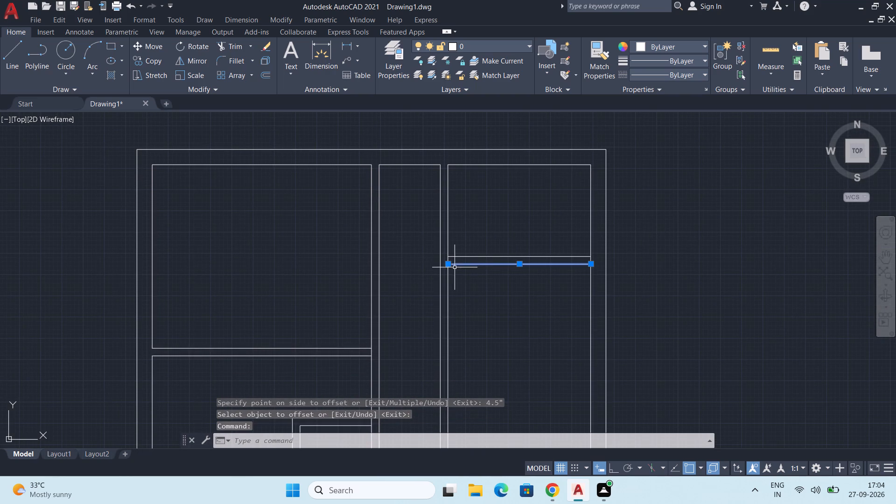
scroll(455, 267, "up", 6)
middle_click_drag(406, 245, 456, 342)
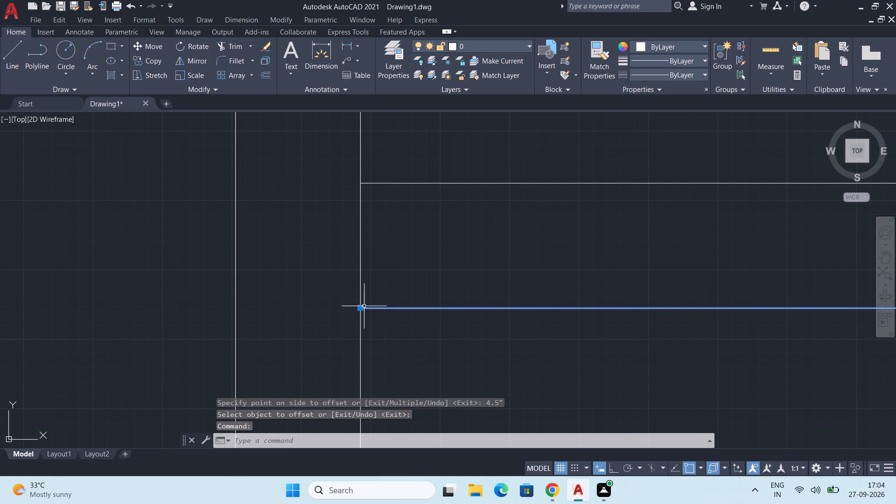
left_click(362, 308)
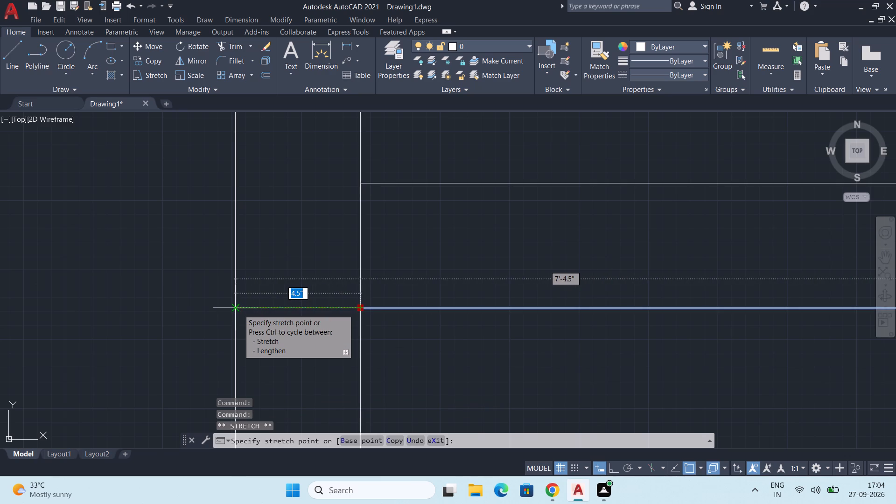
scroll(238, 309, "up", 2)
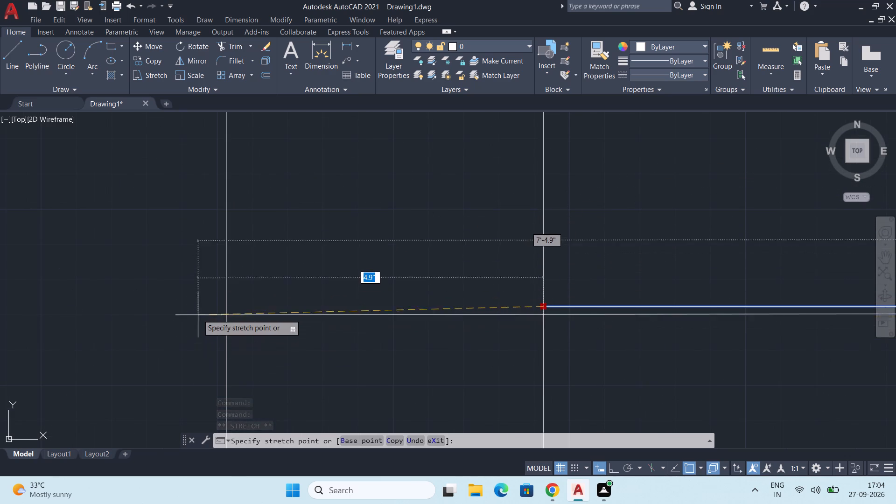
left_click(224, 309)
scroll(292, 277, "down", 3)
Stretch the upper line of the right-hand space's horizontal partition to the left line of the adjoining vertical partition.
middle_click_drag(304, 278, 308, 302)
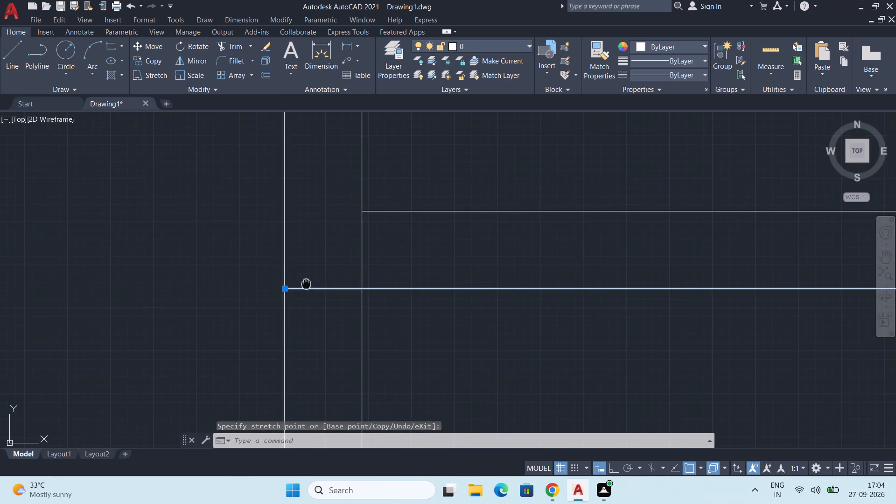
middle_click_drag(308, 302, 310, 361)
left_click(409, 290)
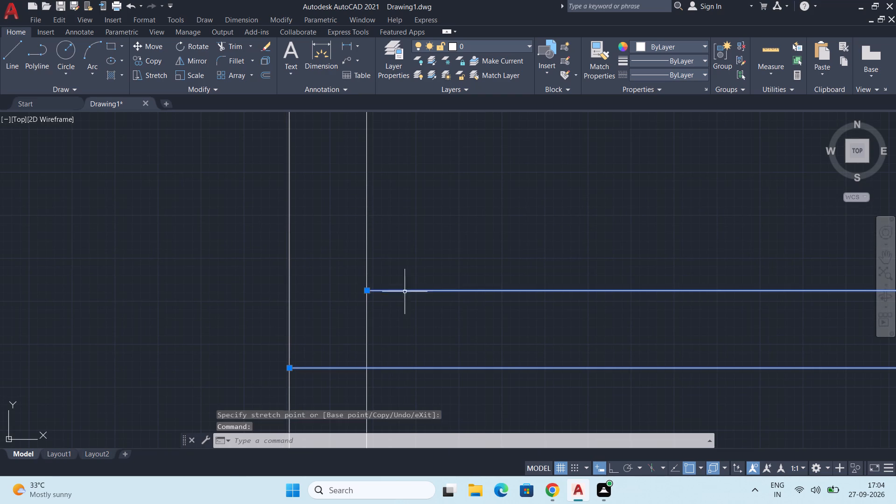
left_click(365, 290)
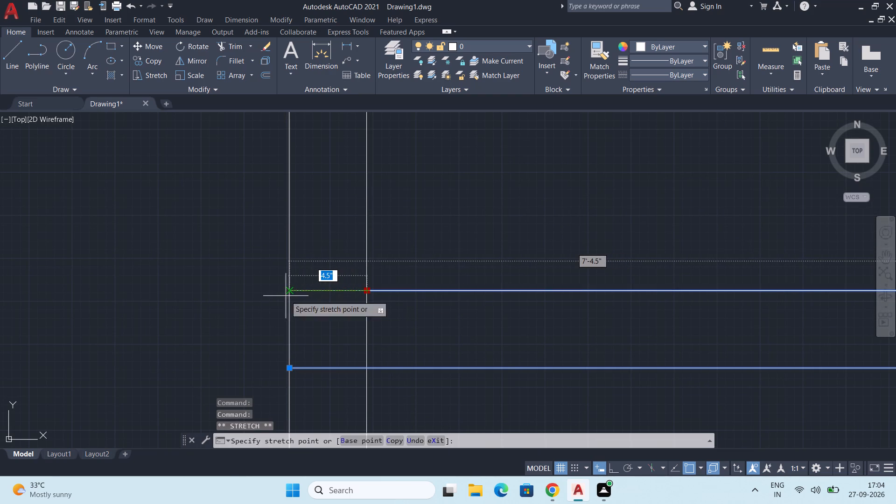
left_click(290, 293)
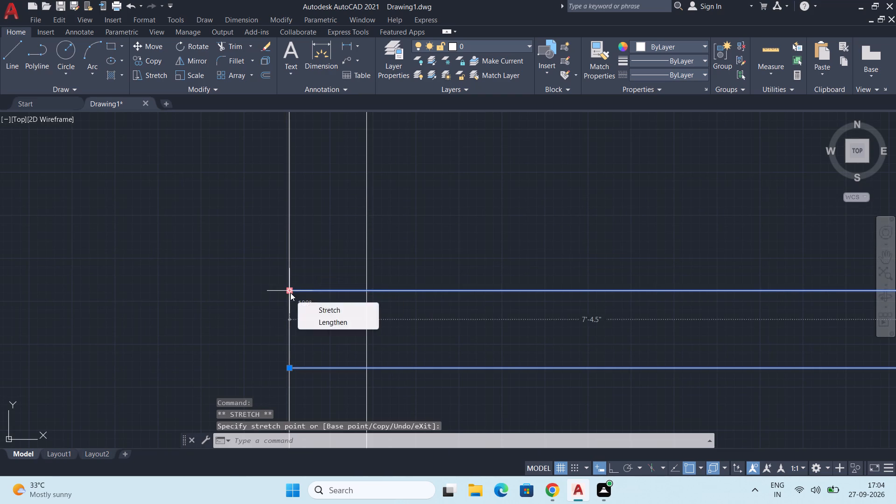
key("Escape")
key("Escape")
Trim both lines of the right-hand vertical partition below the new horizontal partition, opening the corridor into the large right-hand space.
scroll(393, 291, "down", 4)
middle_click_drag(394, 291, 397, 268)
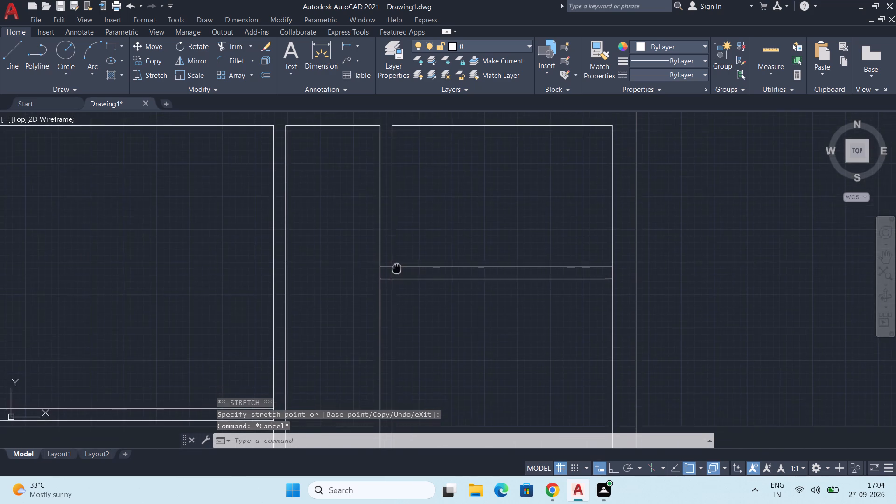
middle_click_drag(397, 268, 390, 248)
scroll(397, 259, "down", 1)
middle_click_drag(412, 287, 408, 238)
scroll(408, 238, "down", 1)
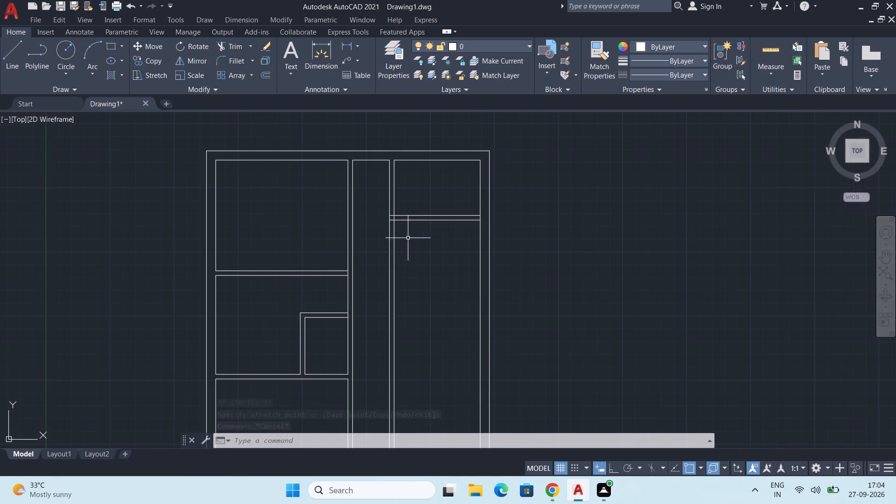
scroll(436, 275, "down", 1)
middle_click_drag(436, 276, 435, 246)
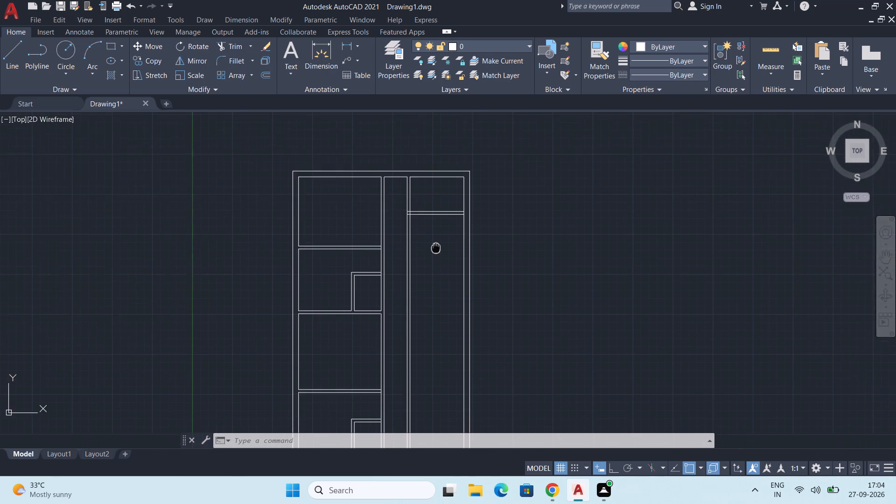
middle_click_drag(435, 246, 426, 235)
scroll(421, 276, "up", 1)
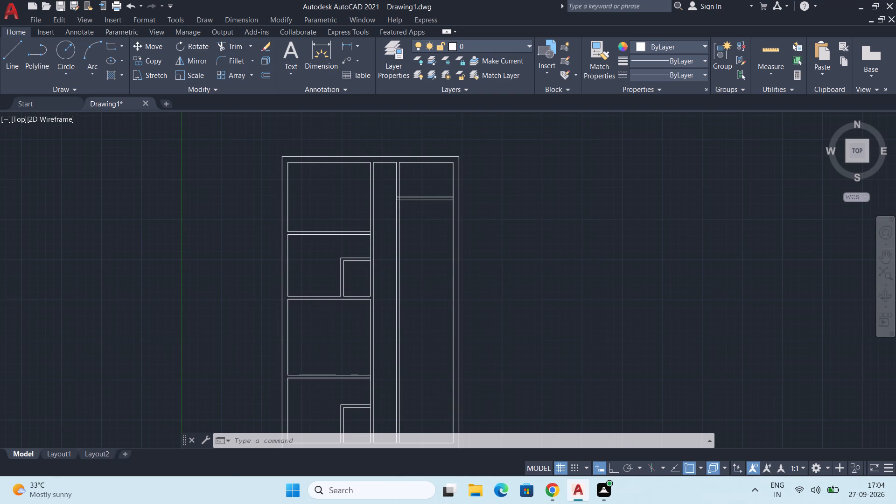
key("t")
key("r")
key("Return")
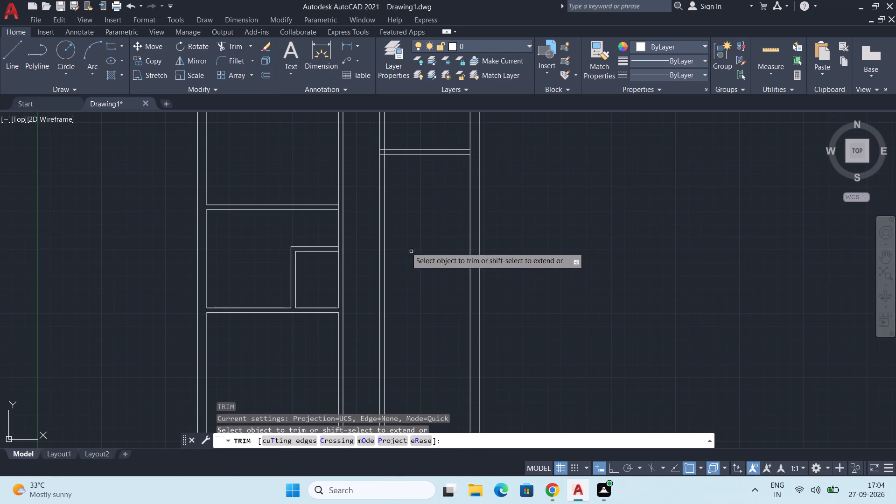
left_click(367, 221)
left_click(398, 224)
scroll(402, 252, "down", 1)
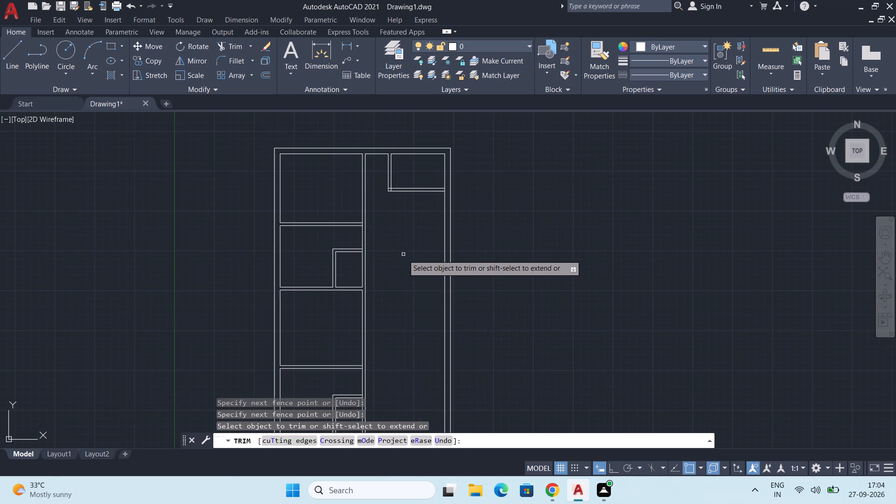
middle_click_drag(404, 255, 412, 219)
key("space")
Offset the lower line of the small upper-right room's horizontal partition 14'6.5" downward into the large right-hand space.
middle_click_drag(410, 233, 413, 230)
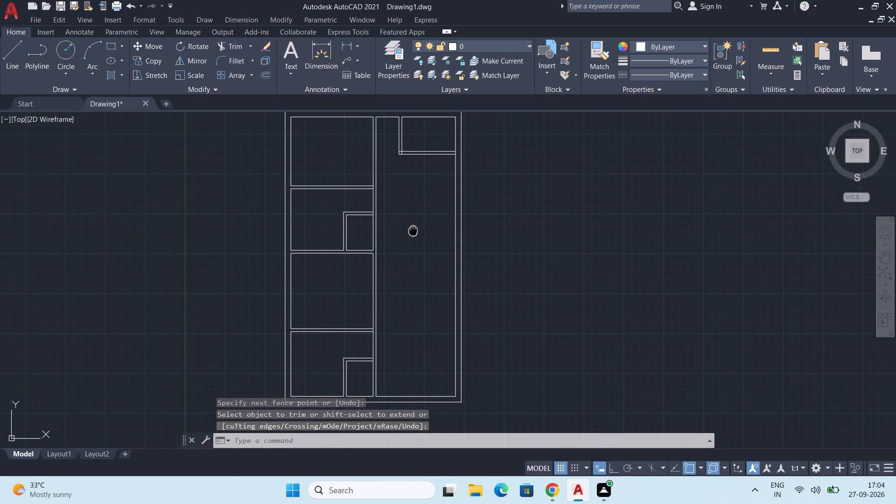
middle_click_drag(413, 230, 414, 224)
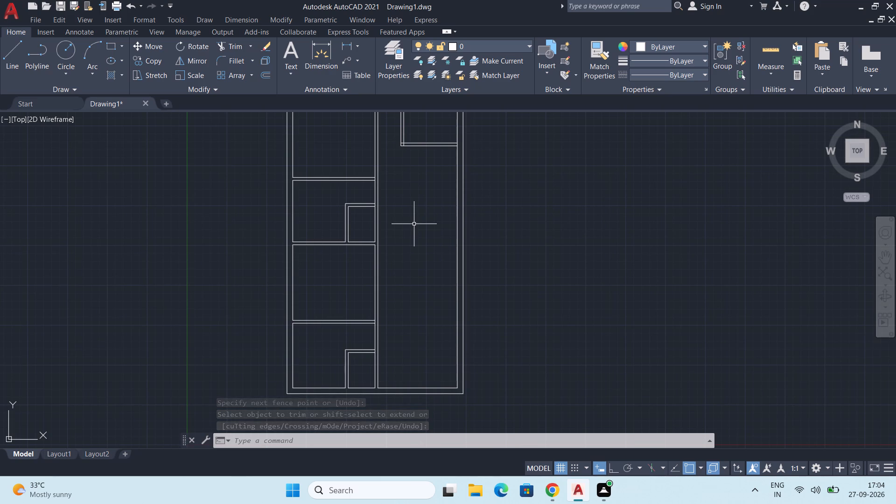
key("o")
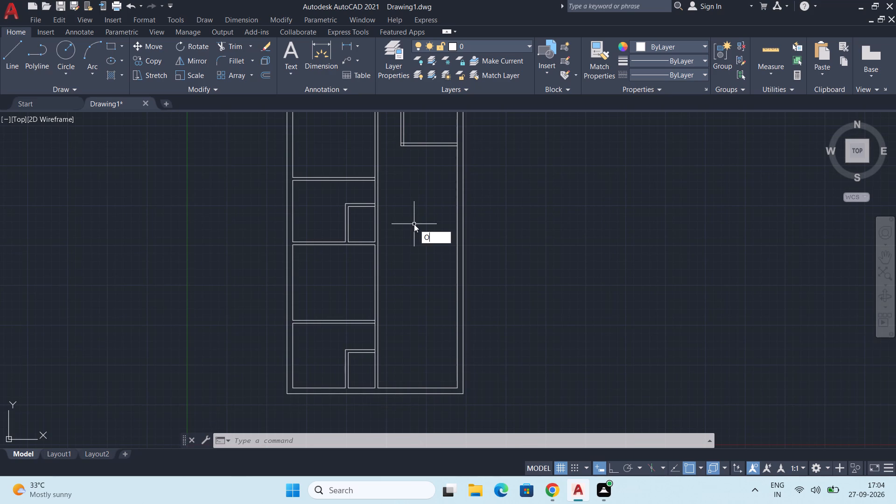
type("FF")
key("Return")
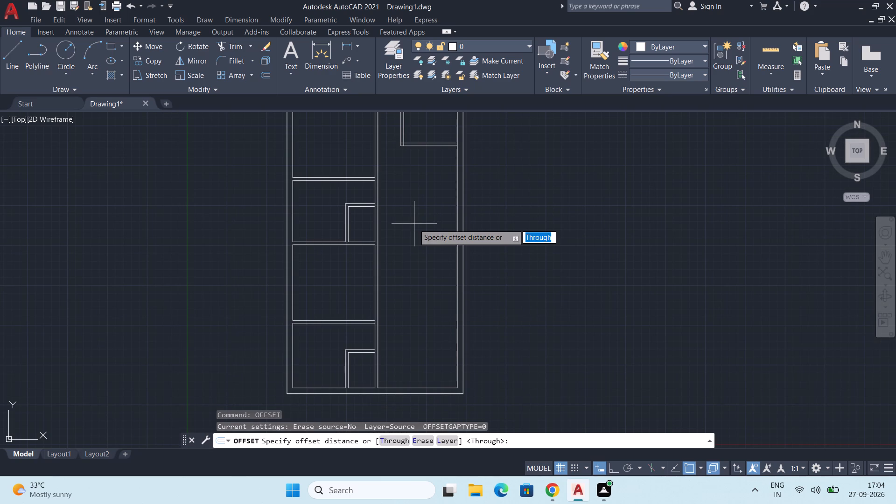
middle_click_drag(391, 265, 394, 356)
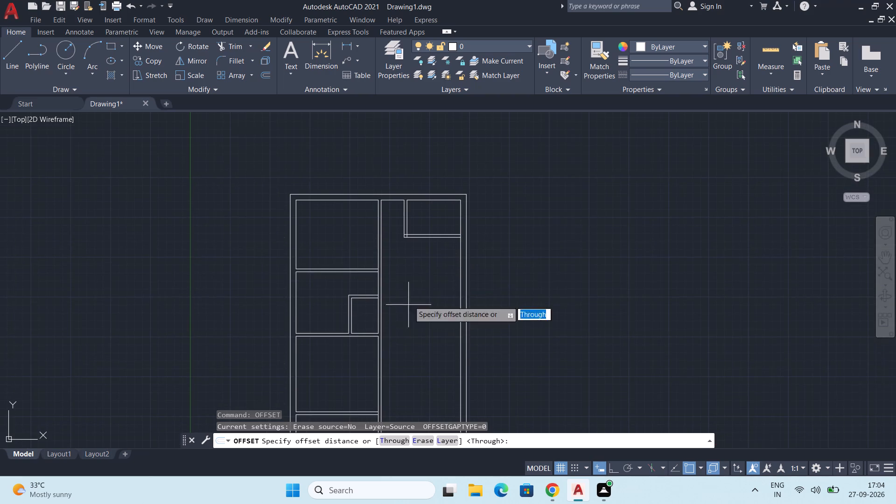
scroll(428, 236, "up", 1)
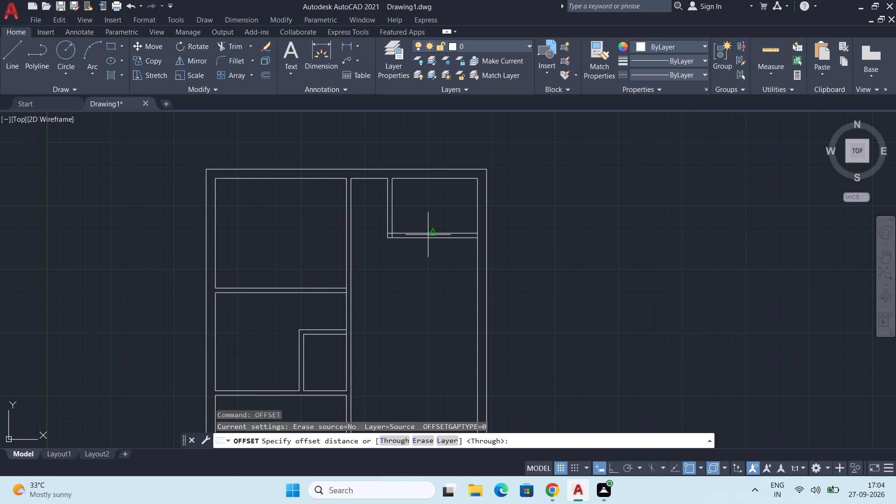
middle_click_drag(428, 235, 432, 266)
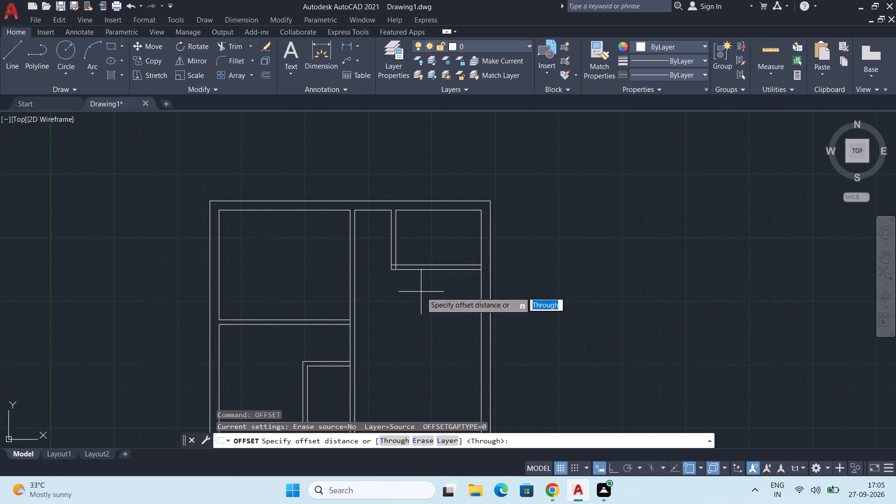
middle_click_drag(421, 291, 427, 238)
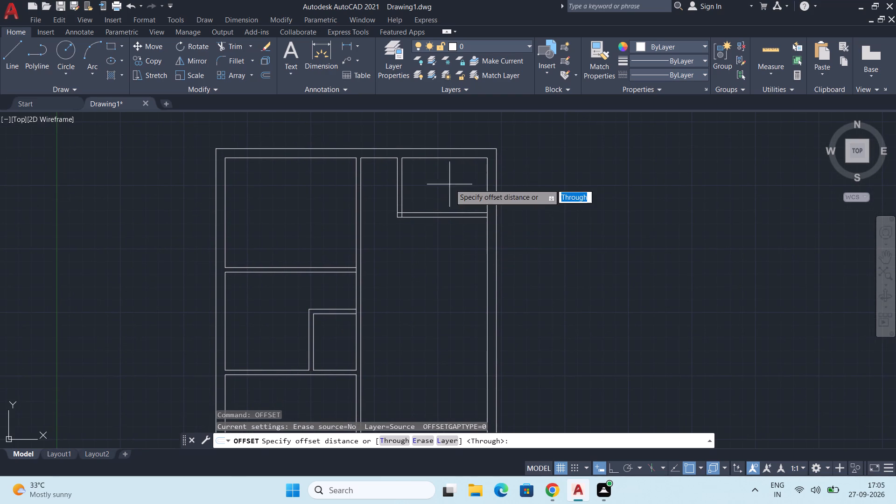
type("14'")
type("6.5\"")
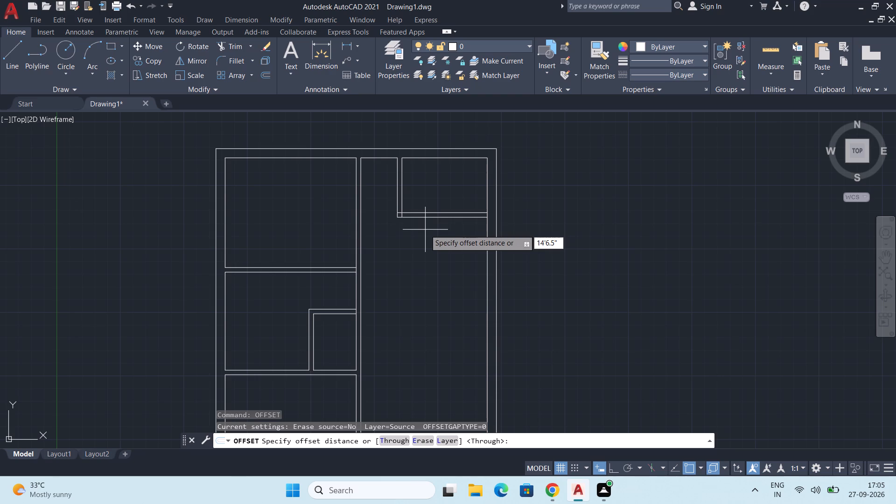
key("Return")
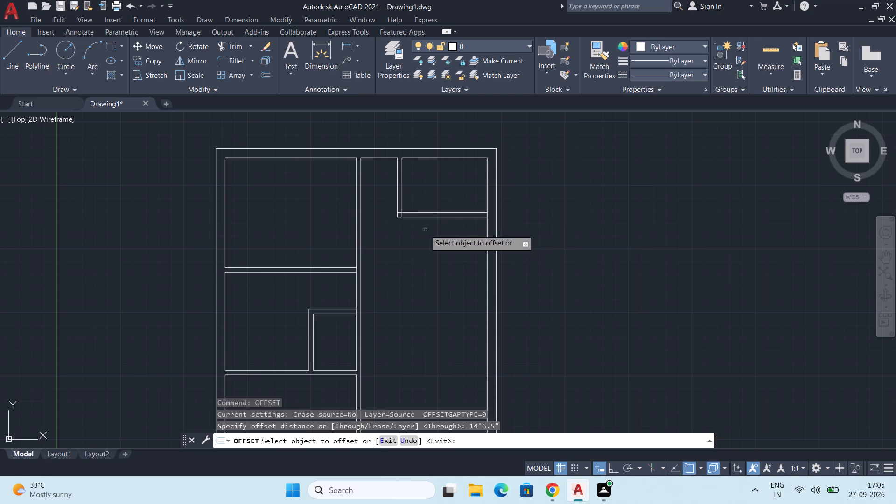
left_click(449, 218)
left_click(448, 348)
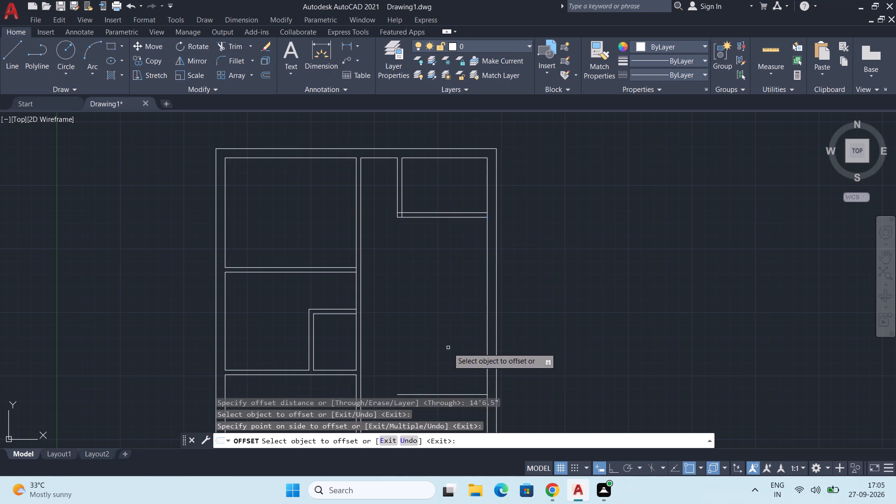
Offset the new horizontal line in the right-hand space 4.5" downward to give the partition its thickness.
scroll(450, 342, "down", 1)
middle_click_drag(450, 342, 465, 276)
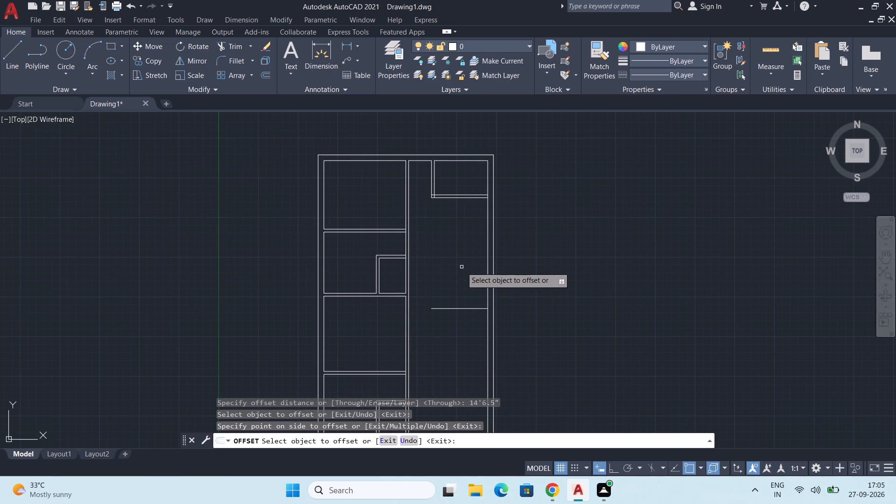
scroll(454, 306, "up", 1)
left_click(460, 311)
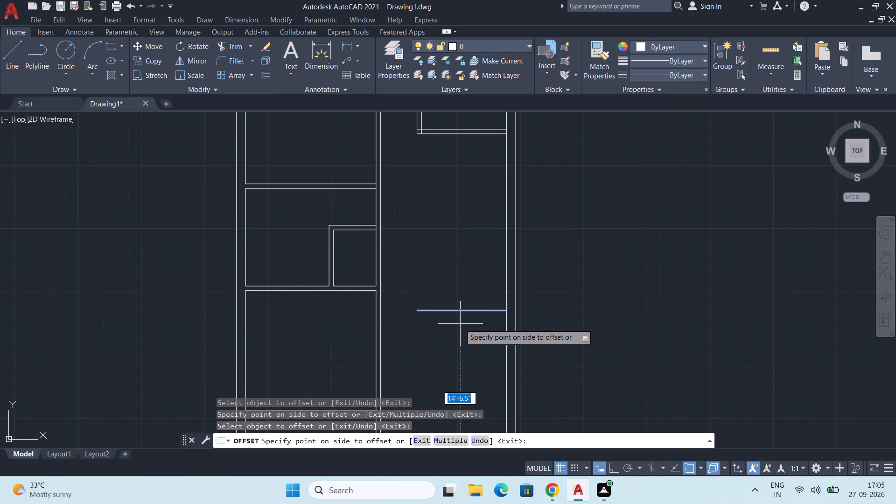
type("4.5\"")
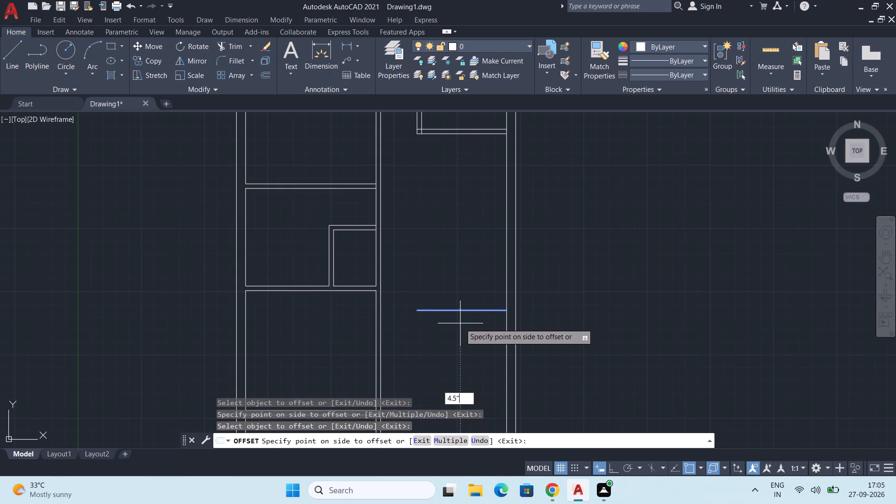
key("Return")
key("space")
scroll(460, 323, "down", 1)
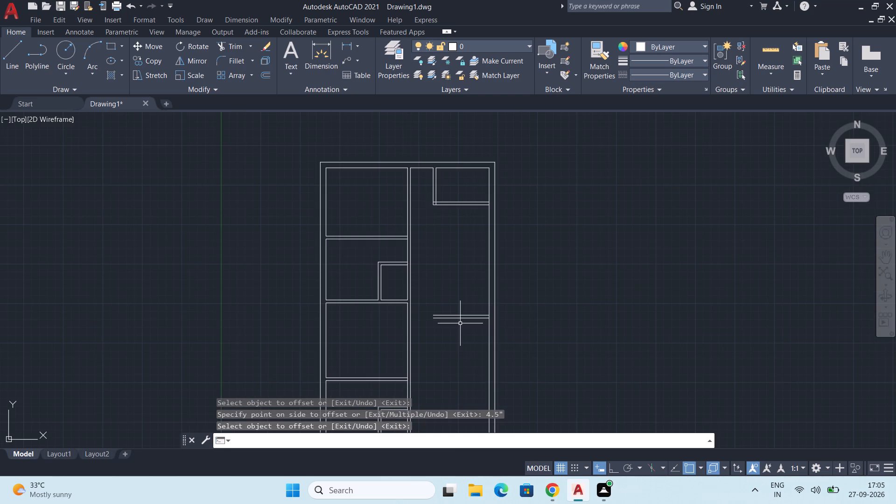
Stretch the left ends of both new partition lines to the right line of the long central vertical partition.
middle_click_drag(460, 323, 480, 316)
middle_click_drag(480, 316, 483, 315)
middle_click_drag(462, 270, 473, 312)
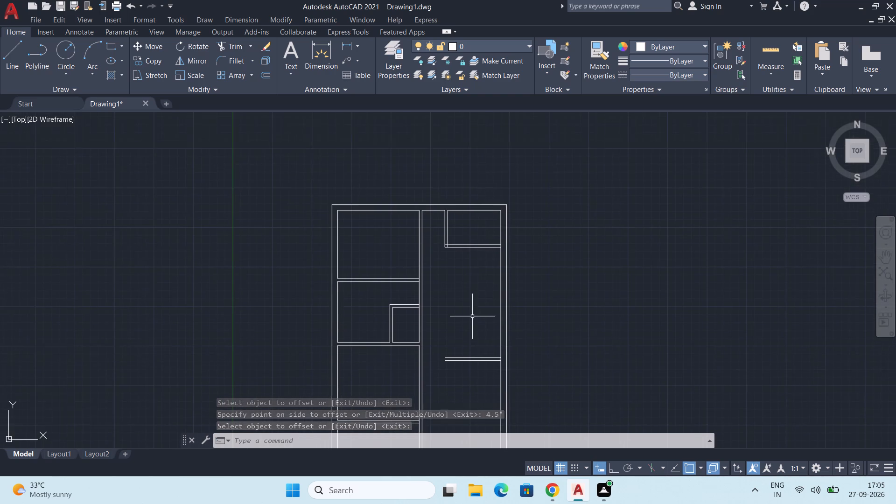
scroll(472, 316, "up", 1)
middle_click_drag(472, 314, 479, 253)
left_click(469, 322)
scroll(465, 337, "up", 3)
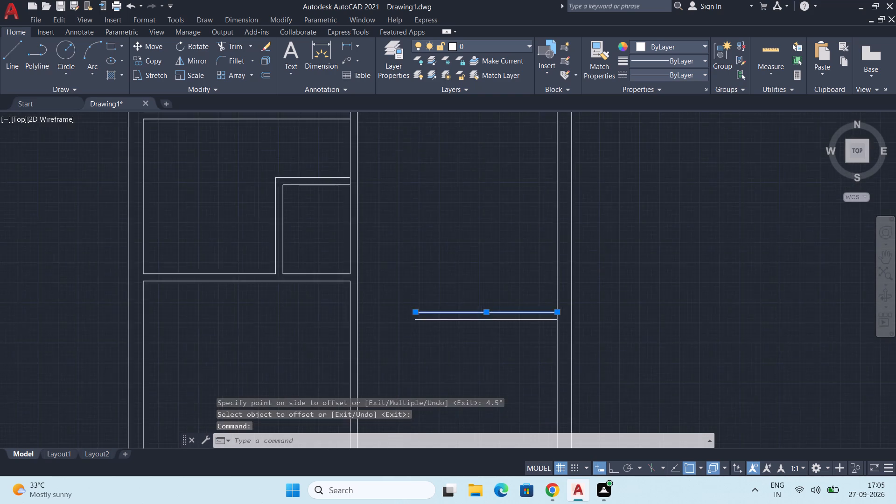
left_click(337, 273)
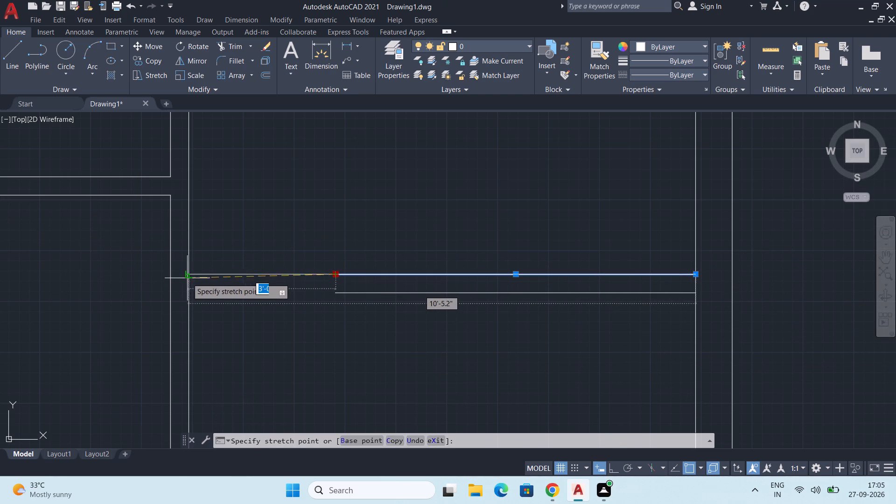
left_click(187, 275)
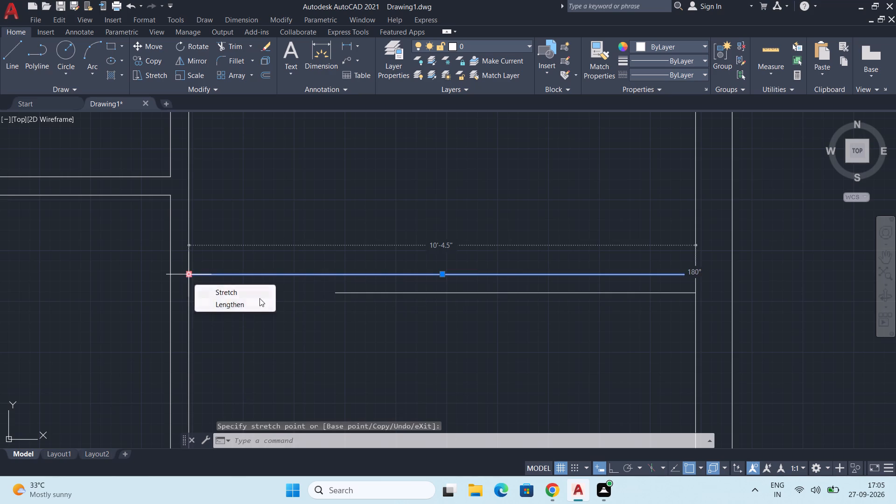
left_click(369, 294)
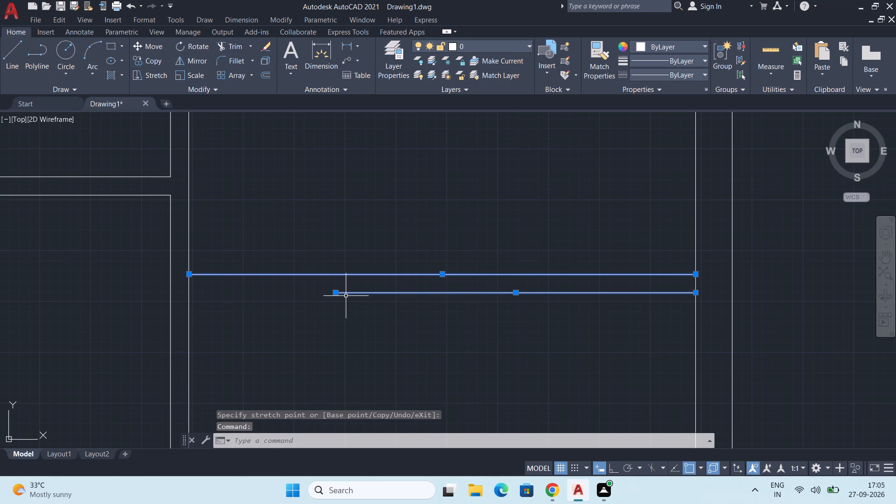
left_click(336, 294)
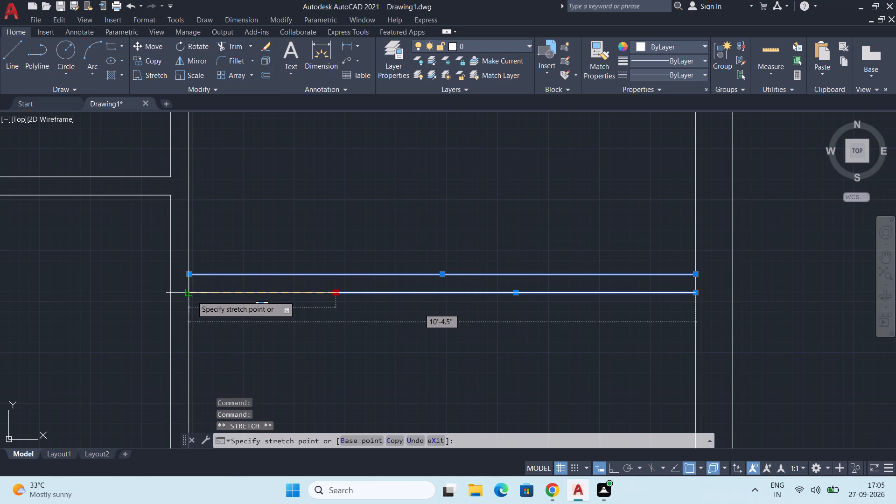
left_click(191, 296)
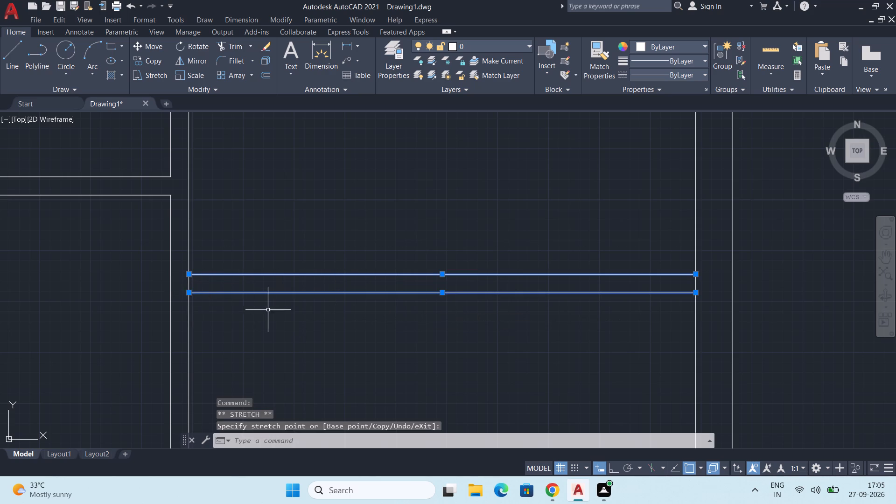
key("Escape")
Stretch the right end of the new partition's lower line to the outer line of the right exterior wall.
scroll(306, 318, "down", 2)
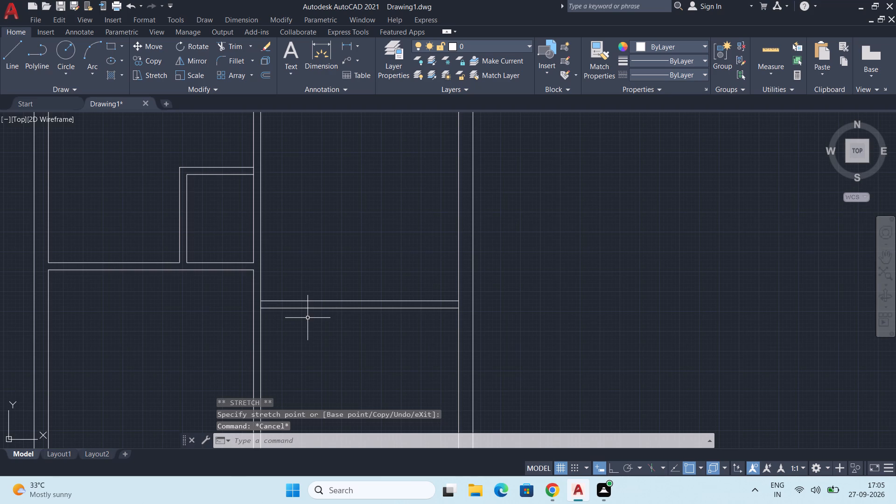
middle_click_drag(308, 318, 330, 269)
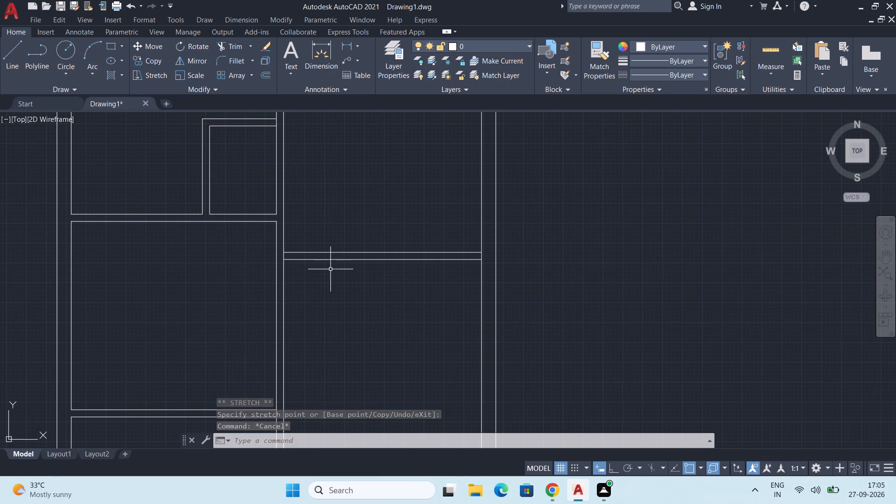
scroll(330, 272, "down", 1)
middle_click_drag(330, 272, 341, 249)
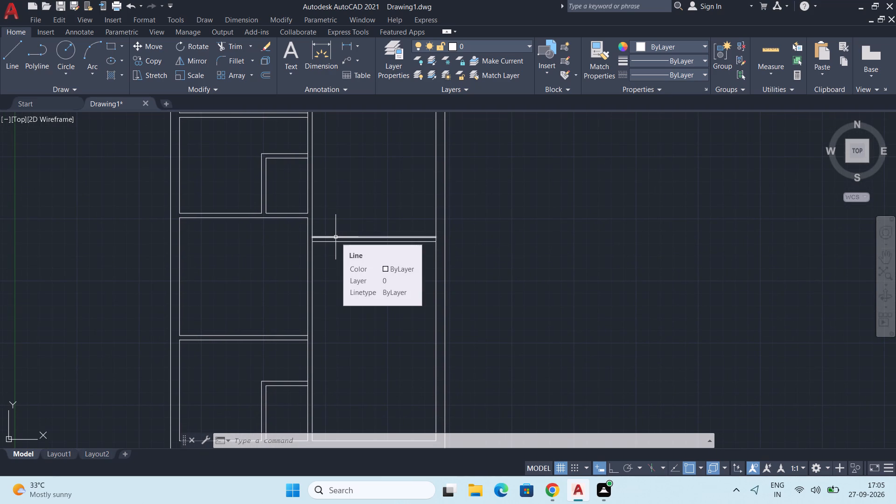
scroll(336, 237, "down", 1)
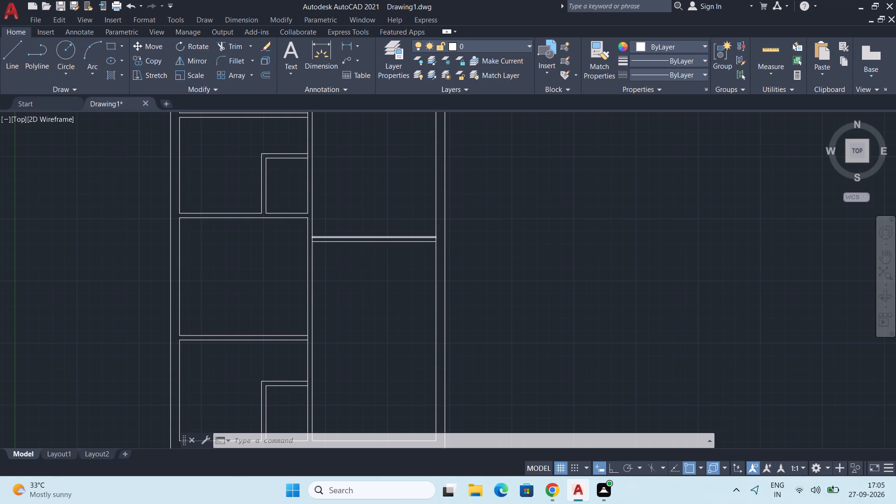
middle_click_drag(342, 294, 345, 256)
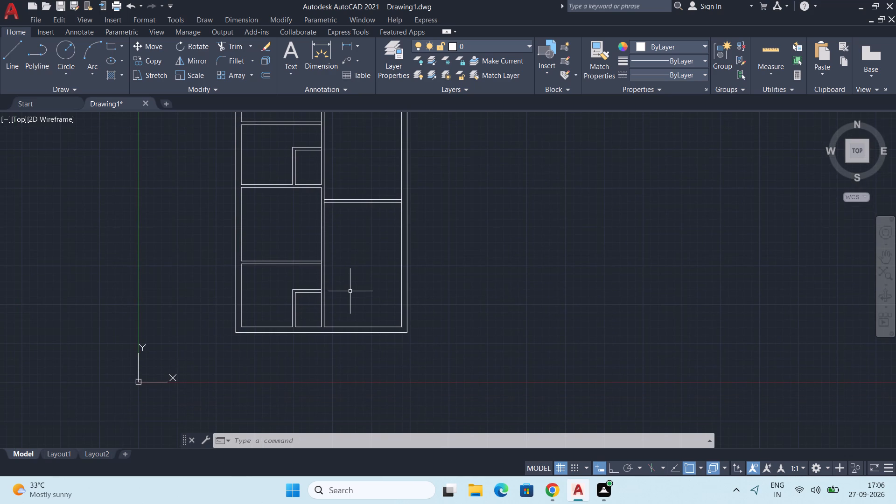
middle_click_drag(350, 291, 353, 305)
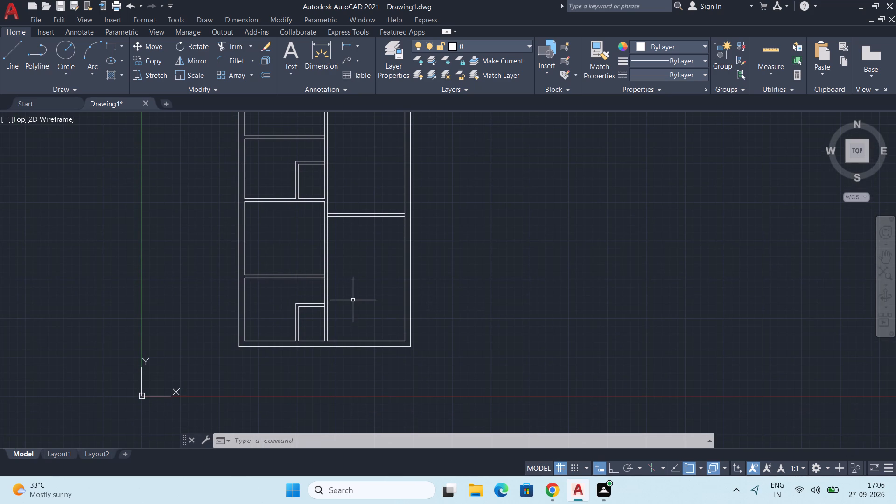
scroll(362, 287, "up", 2)
middle_click_drag(360, 266, 342, 377)
middle_click_drag(364, 280, 364, 279)
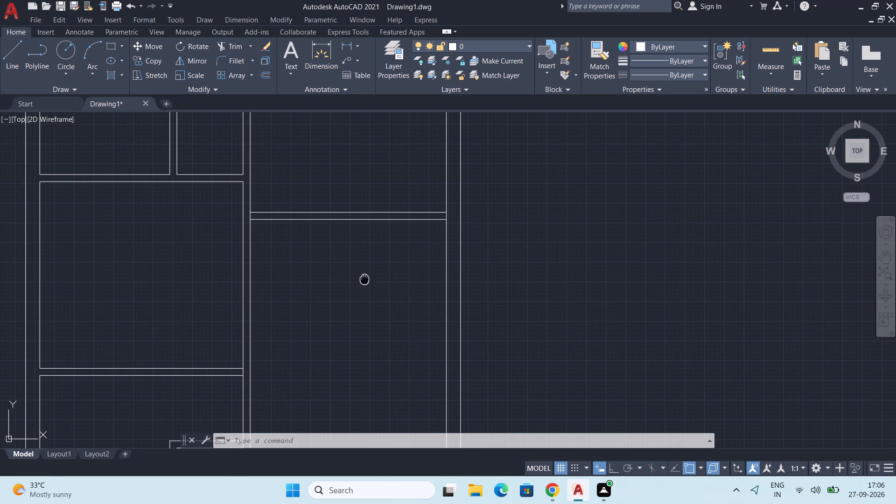
middle_click_drag(364, 279, 337, 350)
left_click(378, 291)
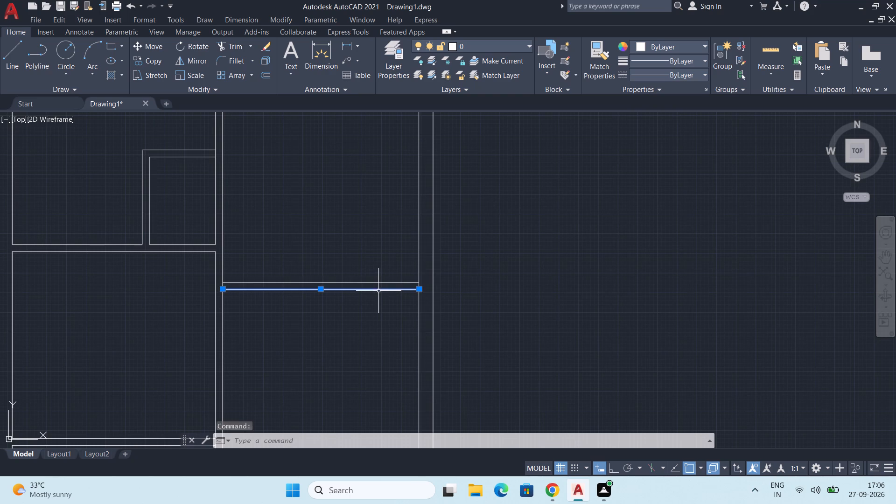
scroll(407, 294, "up", 3)
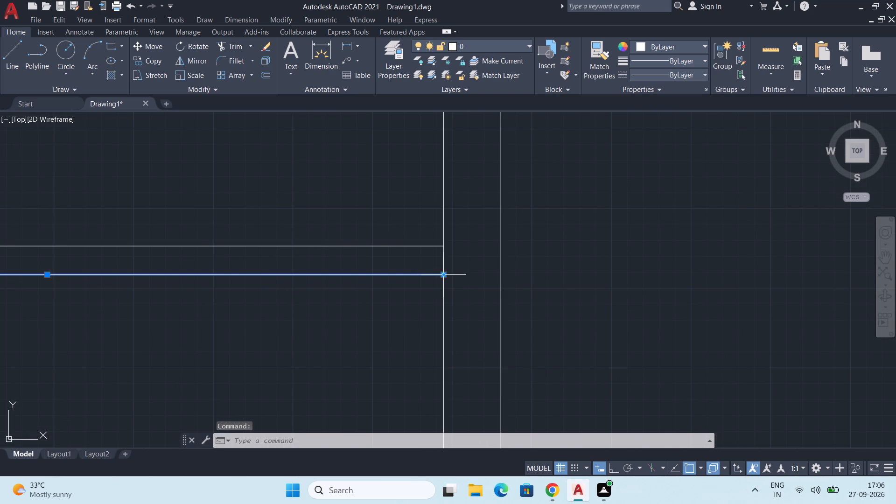
left_click(445, 276)
left_click(502, 274)
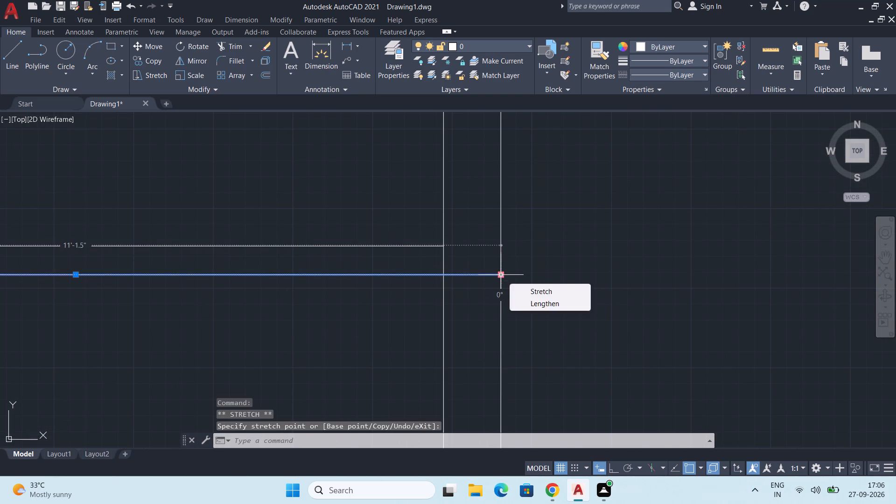
key("Escape")
Trim away both lines of the right exterior wall below the new horizontal partition in the right-hand space.
scroll(481, 310, "down", 2)
middle_click_drag(482, 312, 537, 219)
type("TR")
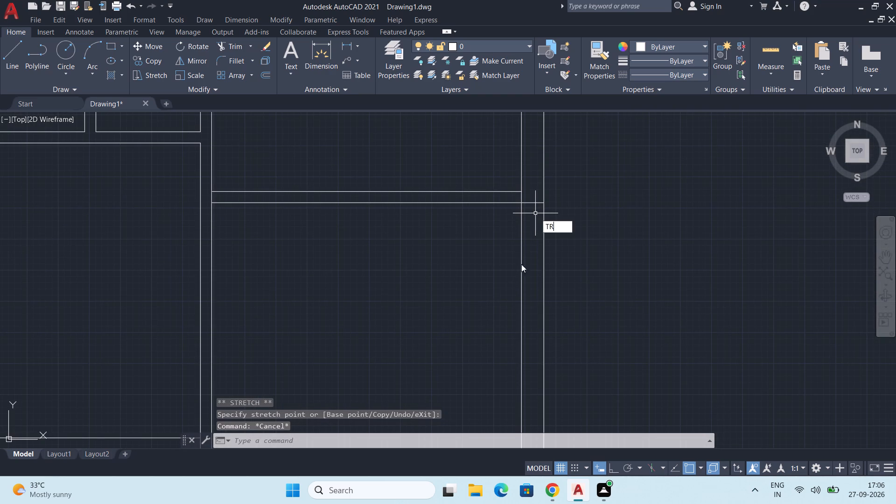
key("Return")
left_click(486, 286)
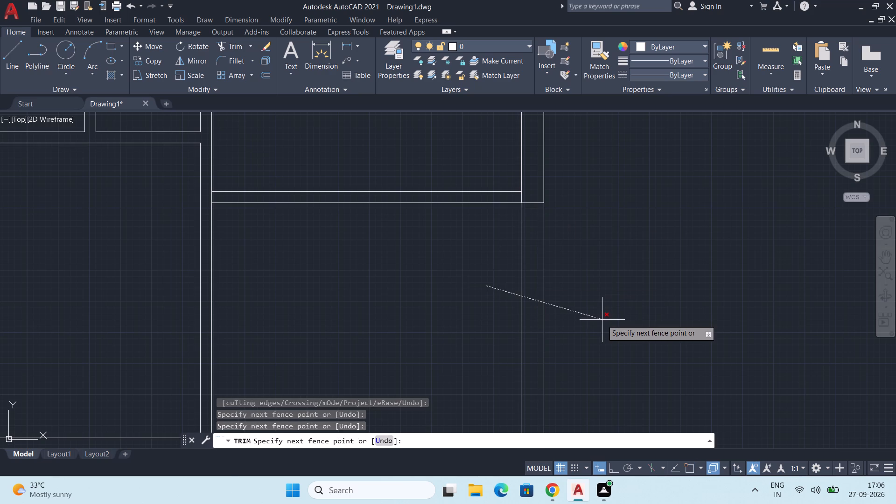
left_click(602, 320)
scroll(602, 320, "down", 2)
middle_click_drag(602, 319, 615, 254)
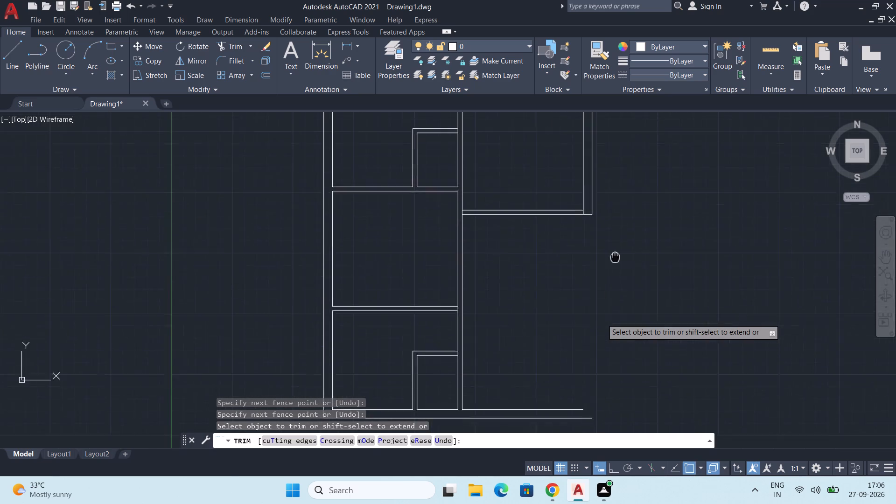
middle_click_drag(615, 254, 603, 211)
left_click(532, 347)
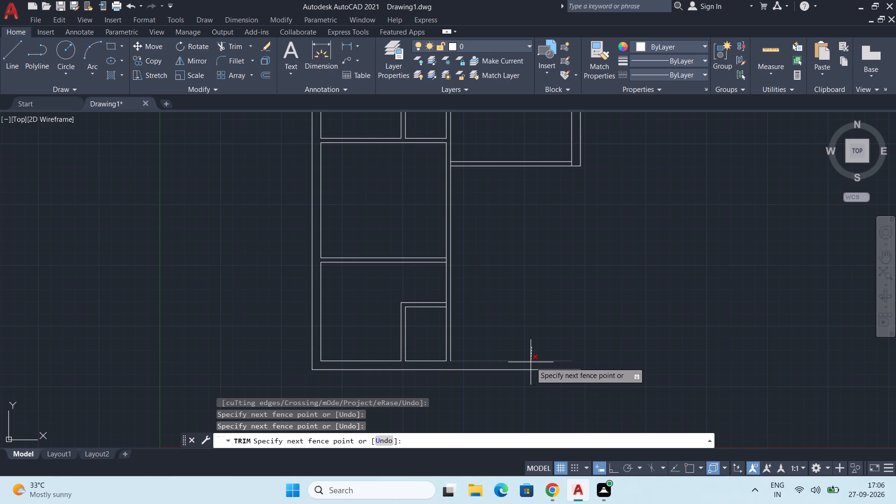
key("Escape")
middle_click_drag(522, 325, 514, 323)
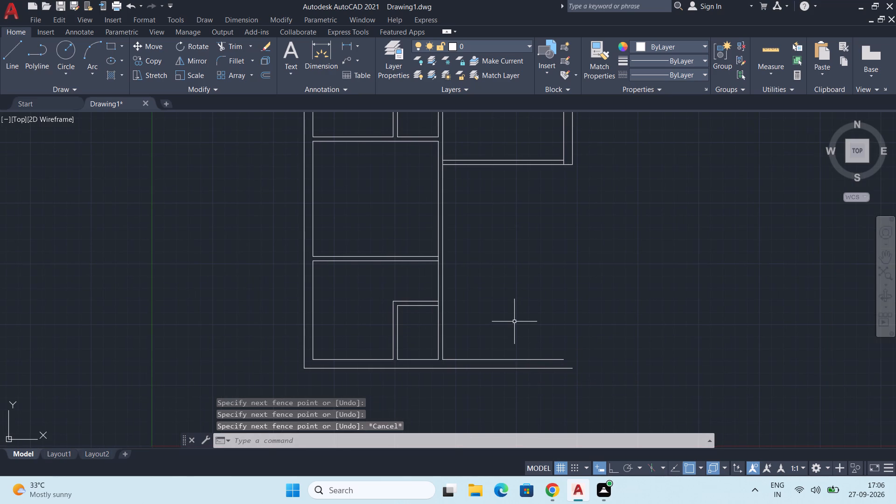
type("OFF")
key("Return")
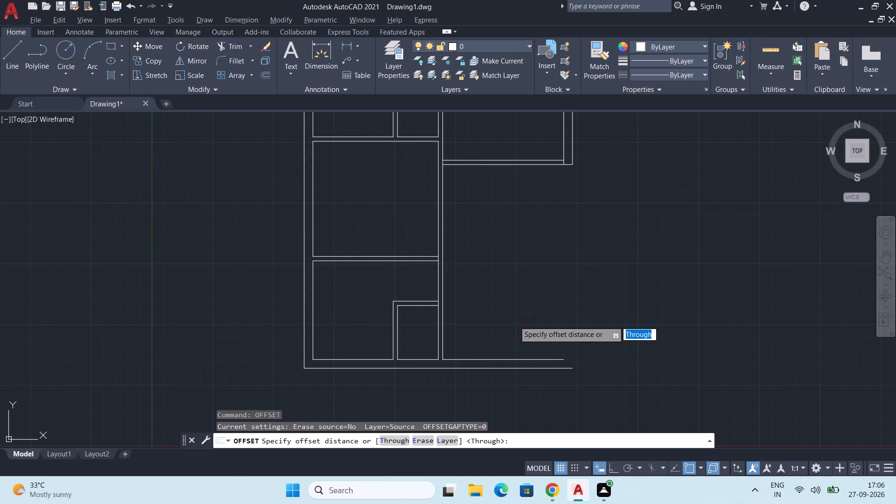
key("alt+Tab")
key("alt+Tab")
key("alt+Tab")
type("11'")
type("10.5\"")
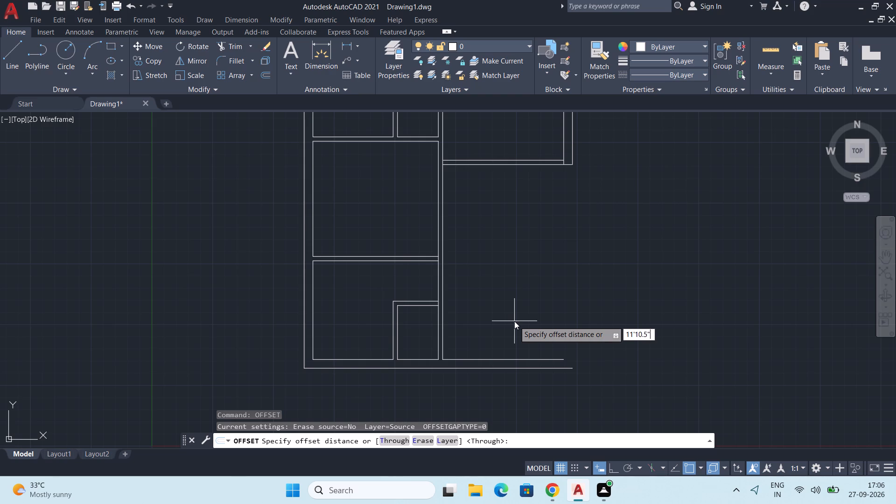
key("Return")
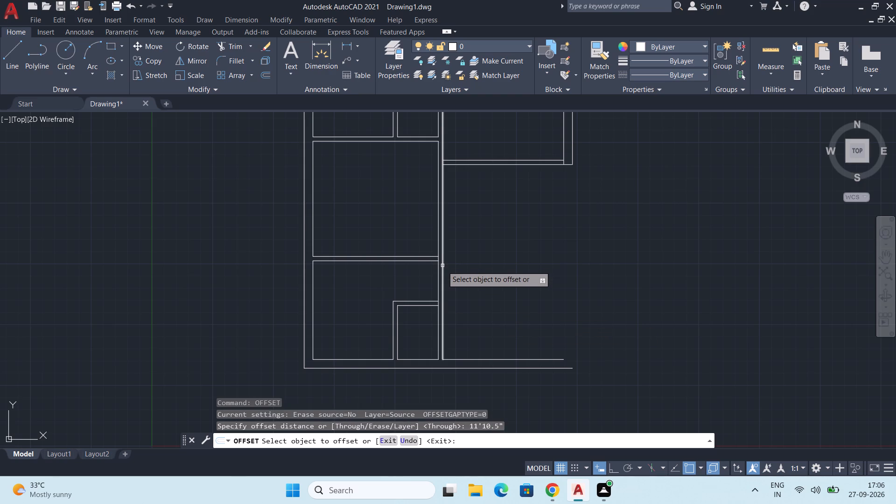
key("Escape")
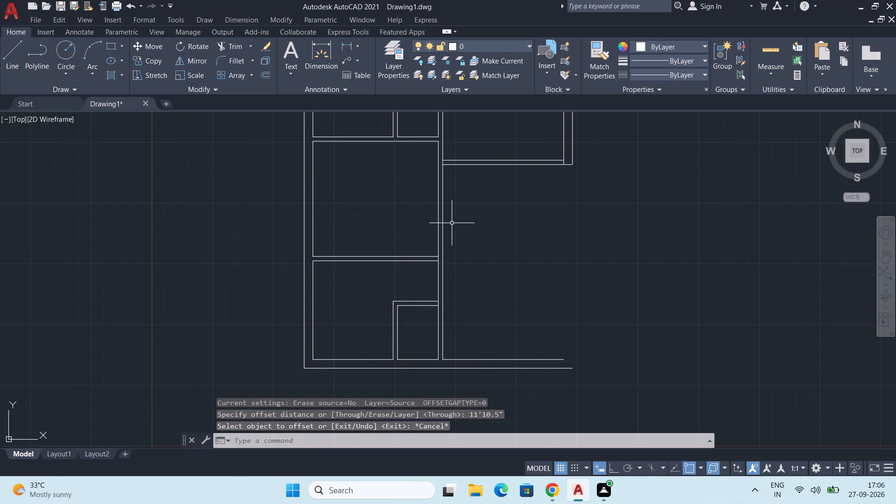
Trim the central partition's right line and the right exterior wall's inner line between the new horizontal partition's two lines.
key("t")
key("r")
key("Return")
scroll(471, 145, "up", 3)
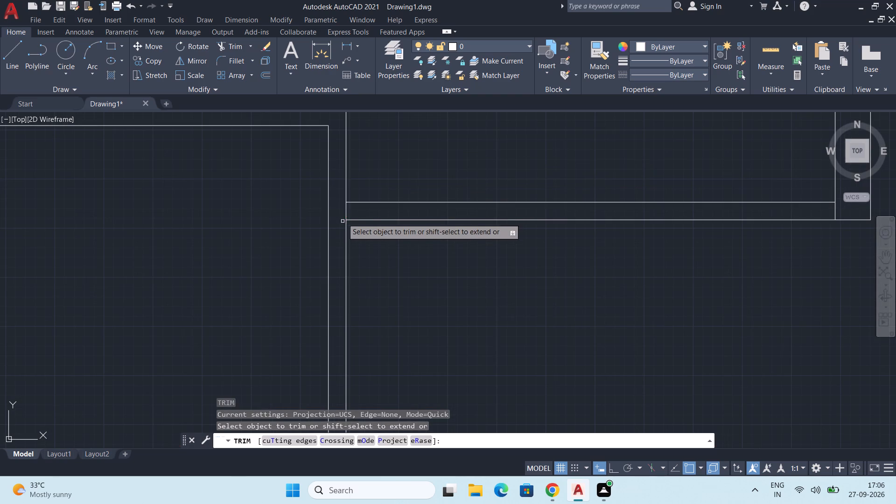
left_click(345, 210)
scroll(386, 247, "down", 2)
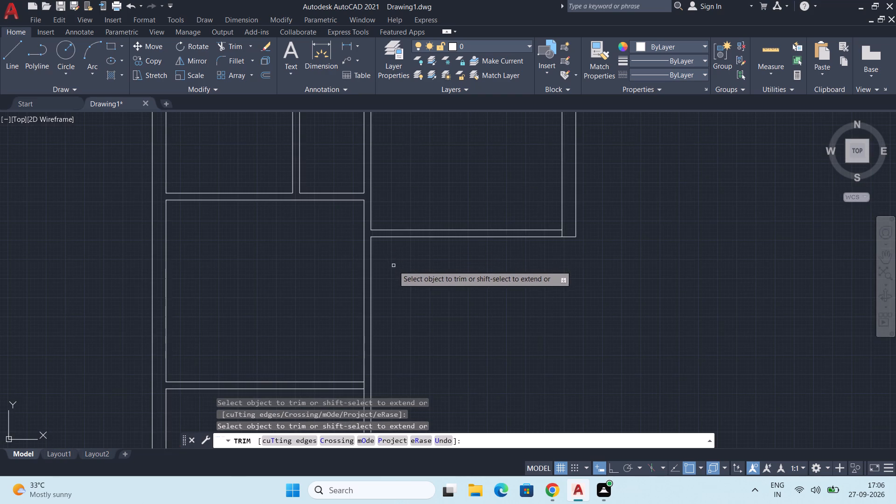
middle_click_drag(394, 265, 413, 191)
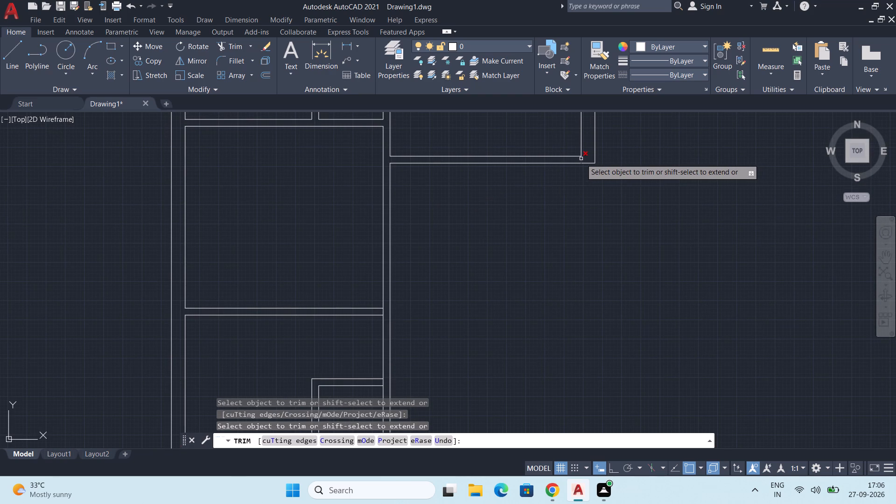
left_click(581, 159)
middle_click_drag(561, 254, 566, 212)
key("space")
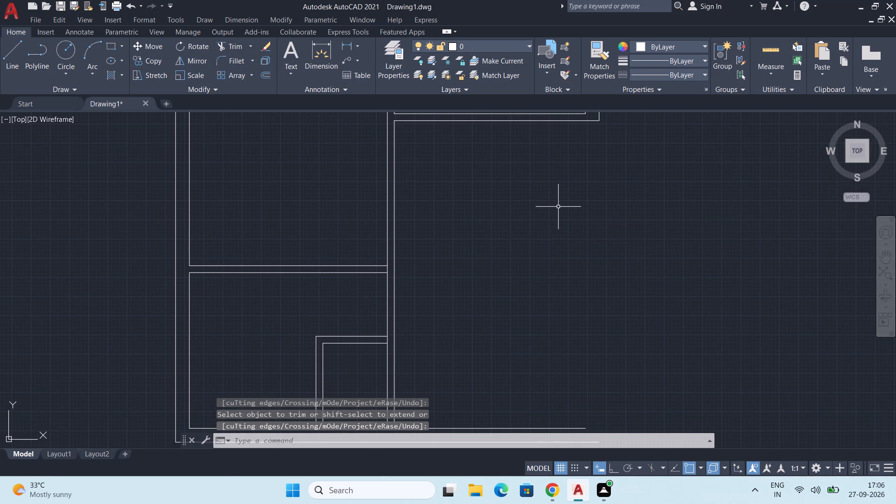
Offset the lower segment of the central vertical partition's right line 11'10.5" to the right.
type("OD")
key("BackSpace")
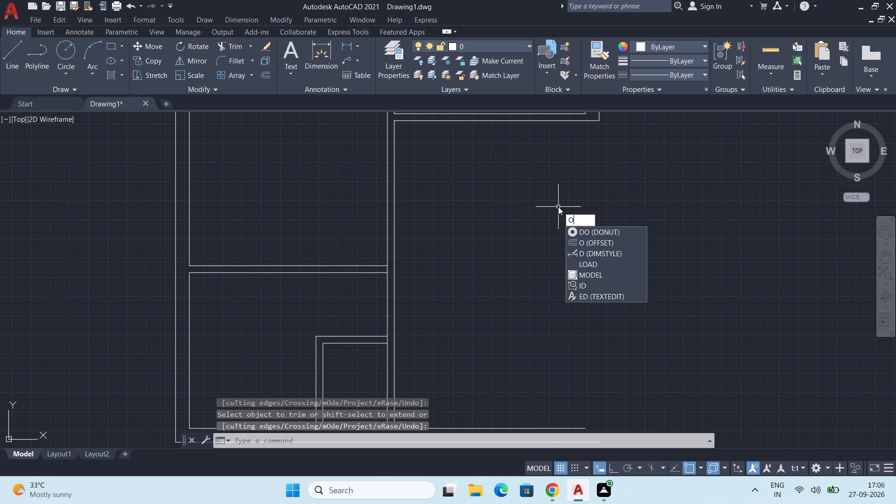
type("FF")
key("Return")
type("11")
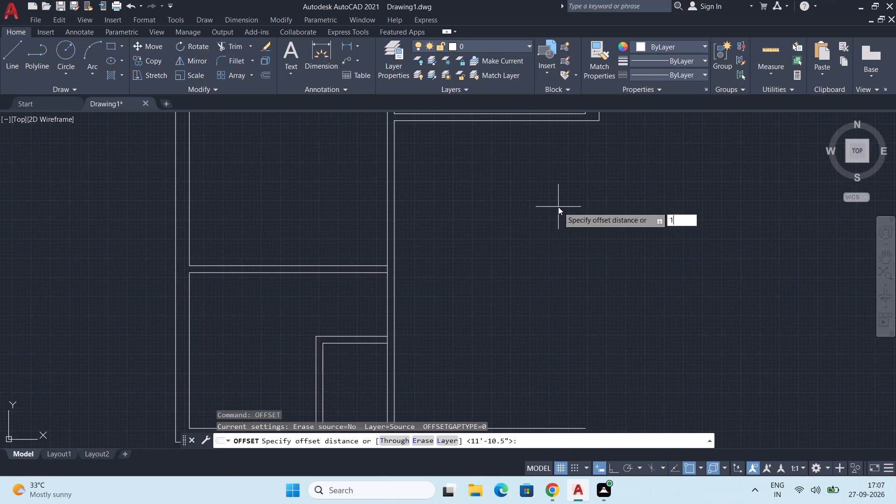
key("apostrophe")
type("10")
type(".5\"")
key("Return")
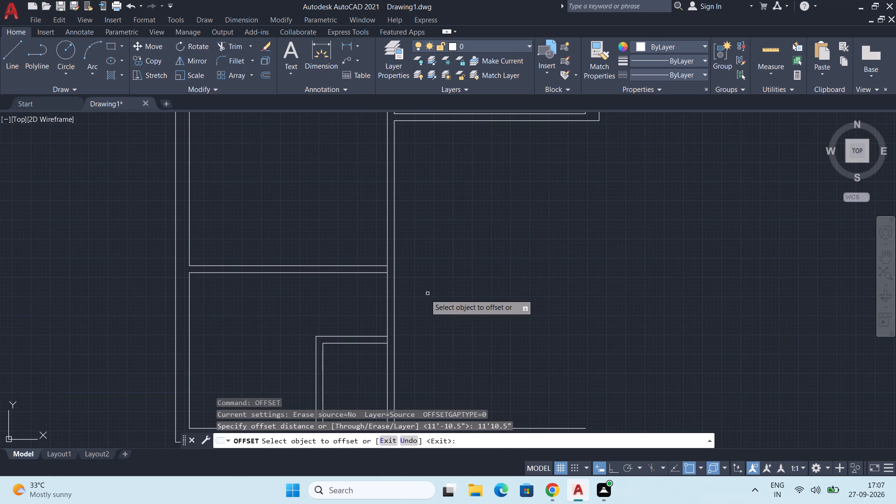
left_click(393, 271)
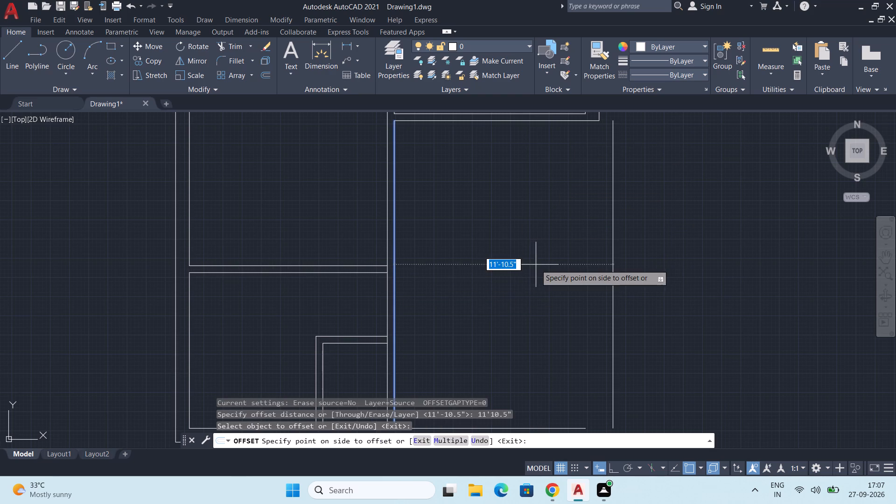
left_click(536, 265)
Offset the new vertical line 9" to the right to give the lower-right exterior wall its thickness.
left_click(613, 287)
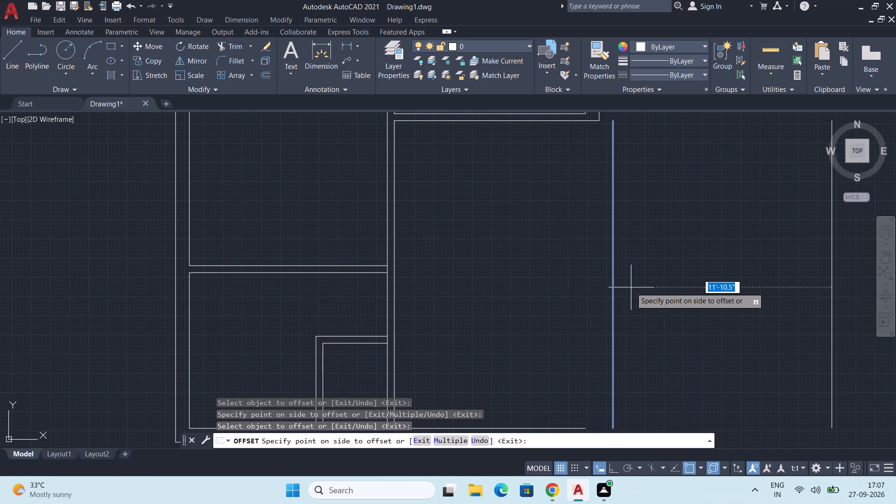
key("9")
key("shift+quotedbl")
key("Return")
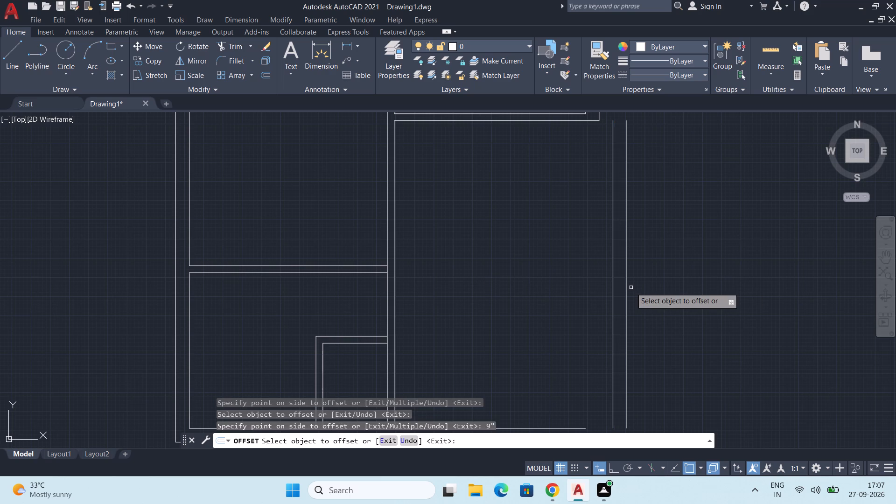
middle_click_drag(617, 368, 621, 238)
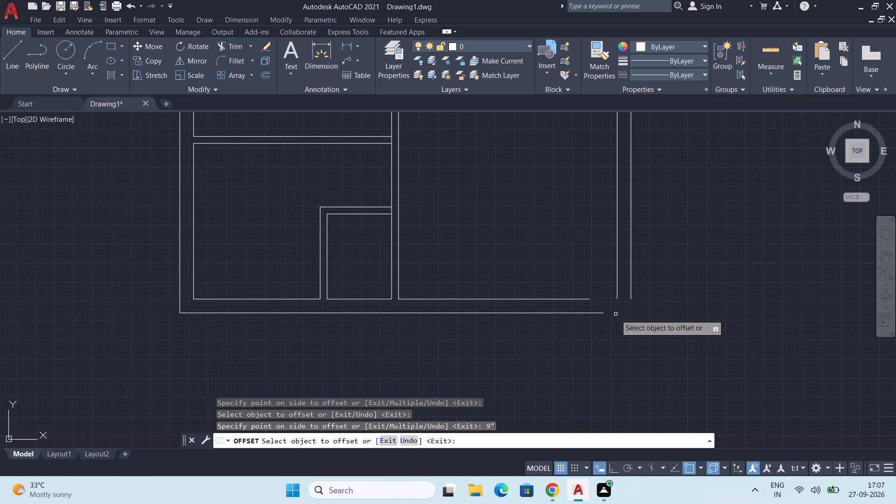
key("space")
Stretch the right end of the bottom exterior wall's outer line to align with the new right wall's outer line.
scroll(615, 317, "up", 2)
middle_click_drag(615, 317, 616, 329)
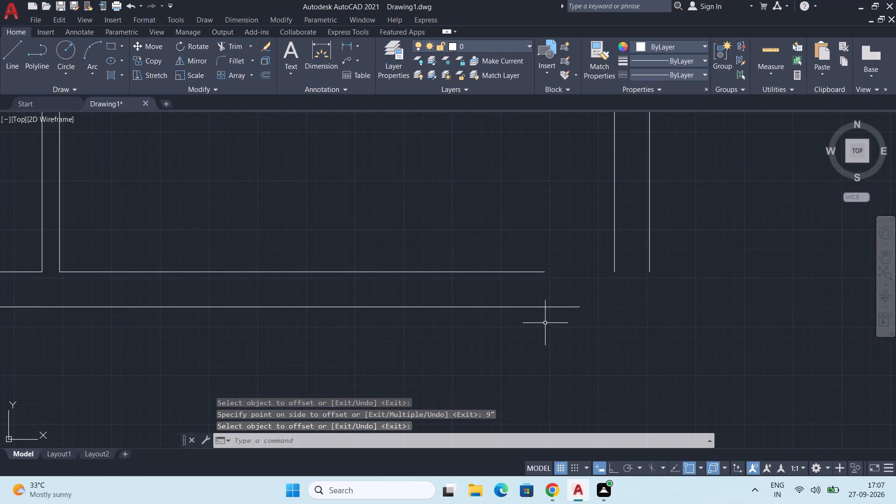
left_click(552, 307)
left_click(581, 308)
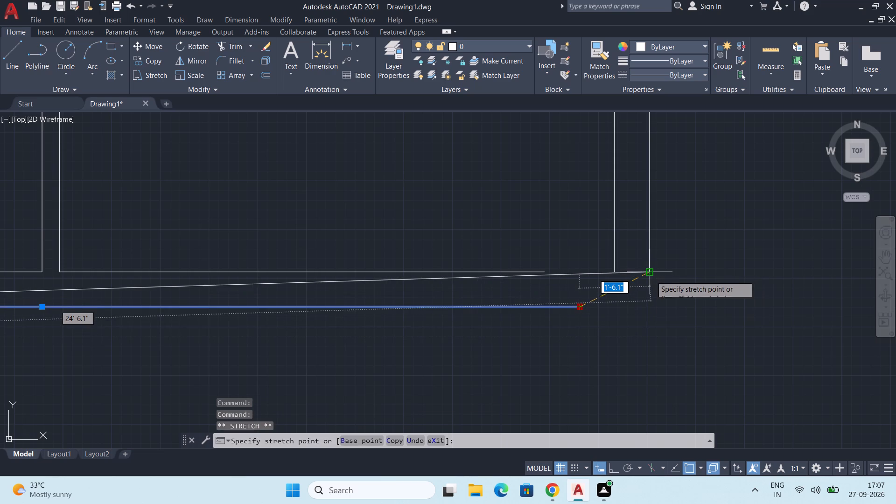
left_click(651, 308)
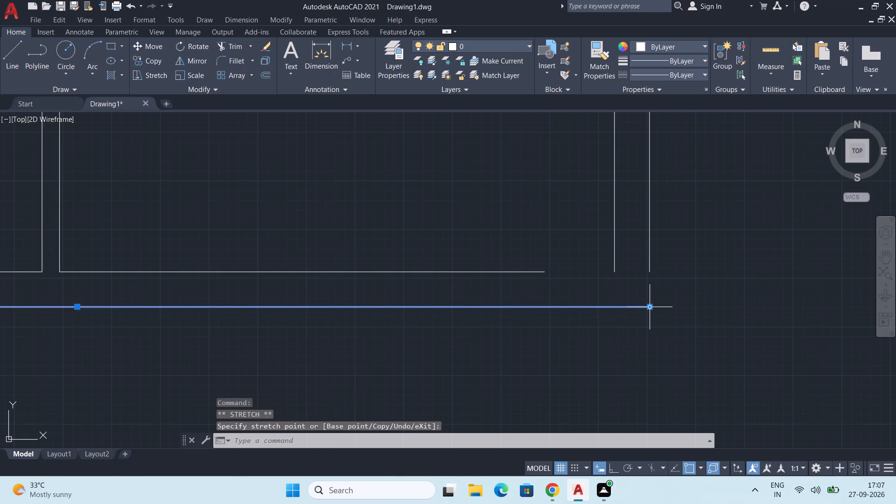
left_click(651, 308)
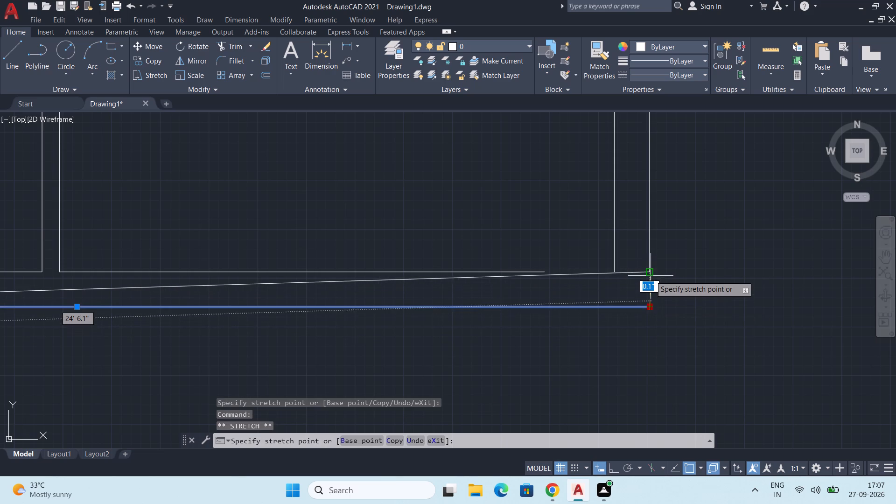
key("Escape")
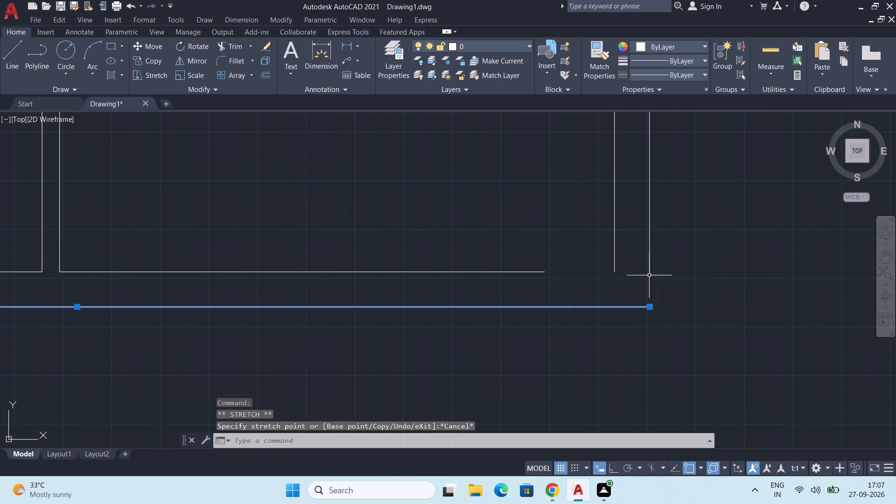
Stretch the lower end of the new right wall's outer line to the right end of the bottom wall's outer line.
left_click(648, 252)
left_click(652, 271)
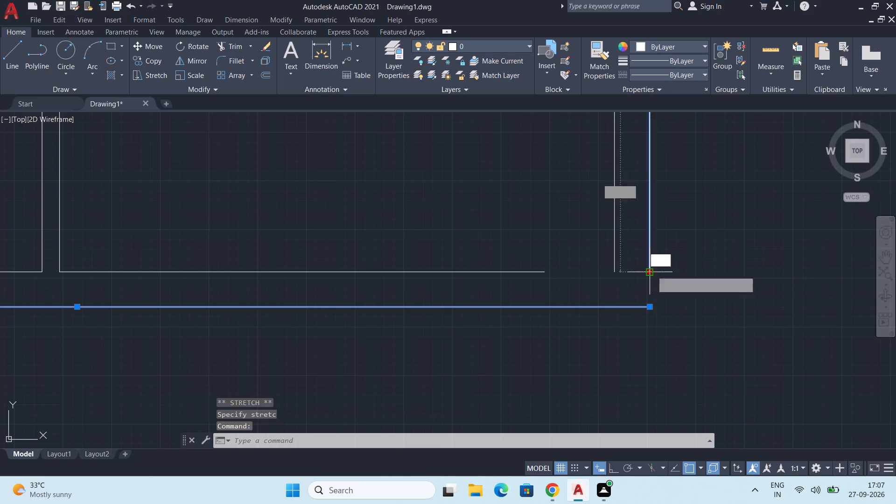
left_click(652, 307)
key("Escape")
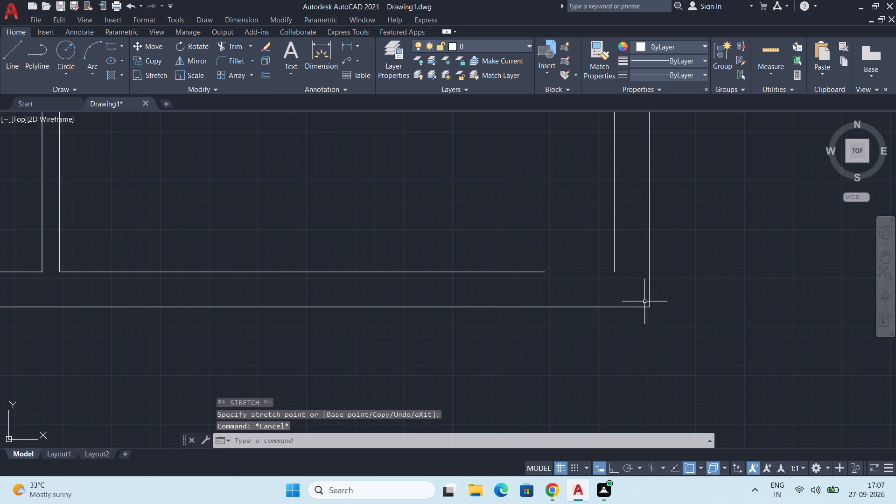
Stretch the right end of the bottom wall's inner line to the lower end of the new right wall's inner line.
left_click(534, 273)
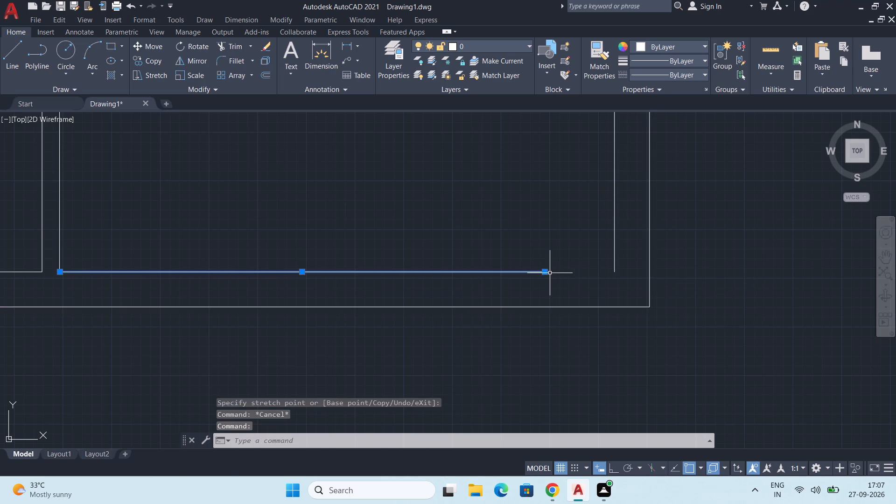
left_click(547, 273)
left_click(612, 273)
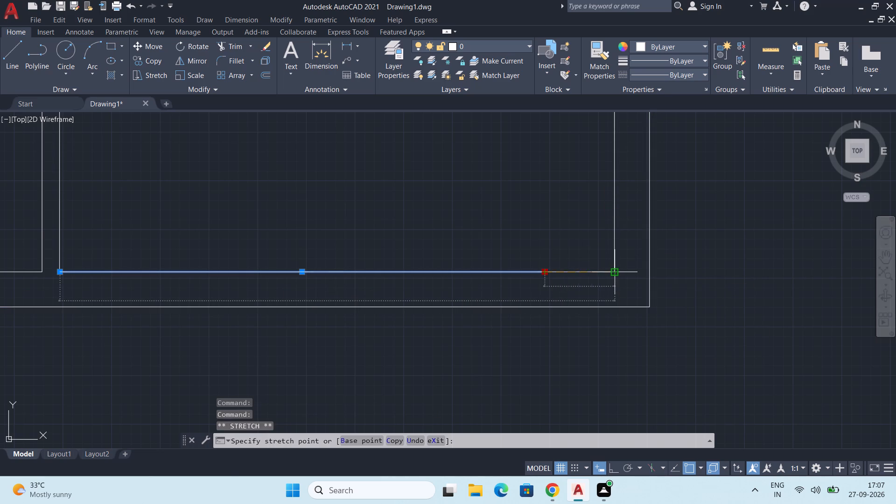
key("Escape")
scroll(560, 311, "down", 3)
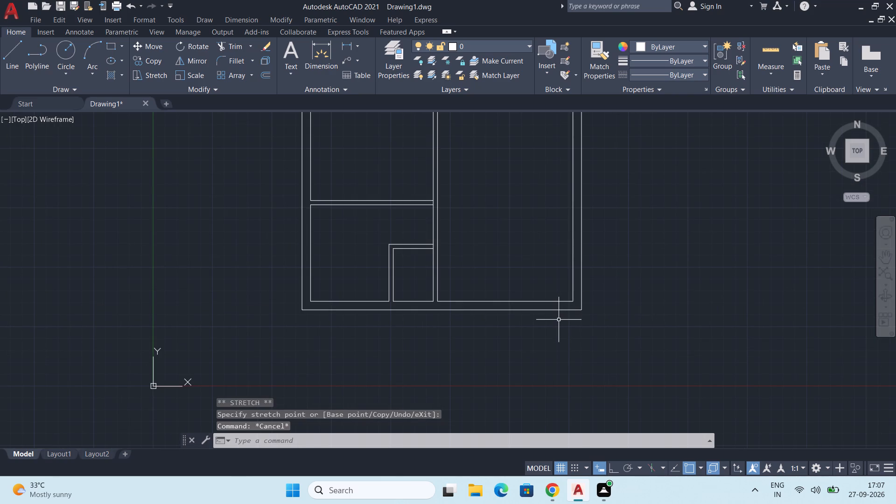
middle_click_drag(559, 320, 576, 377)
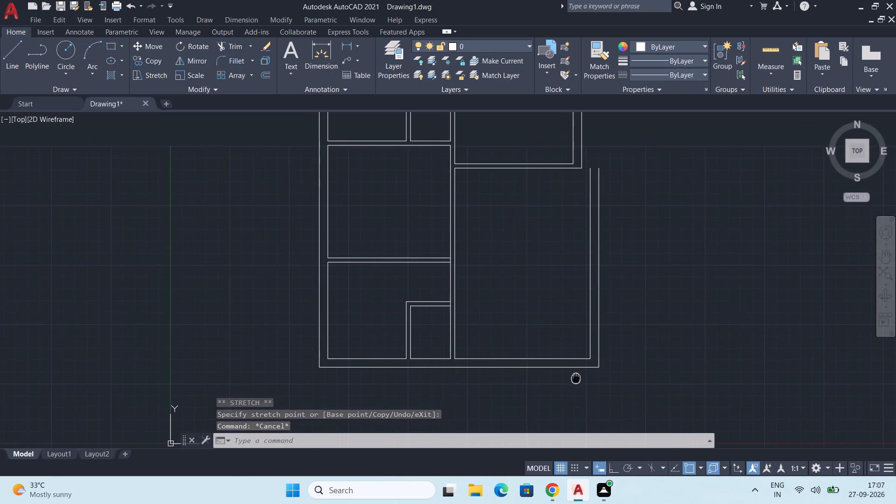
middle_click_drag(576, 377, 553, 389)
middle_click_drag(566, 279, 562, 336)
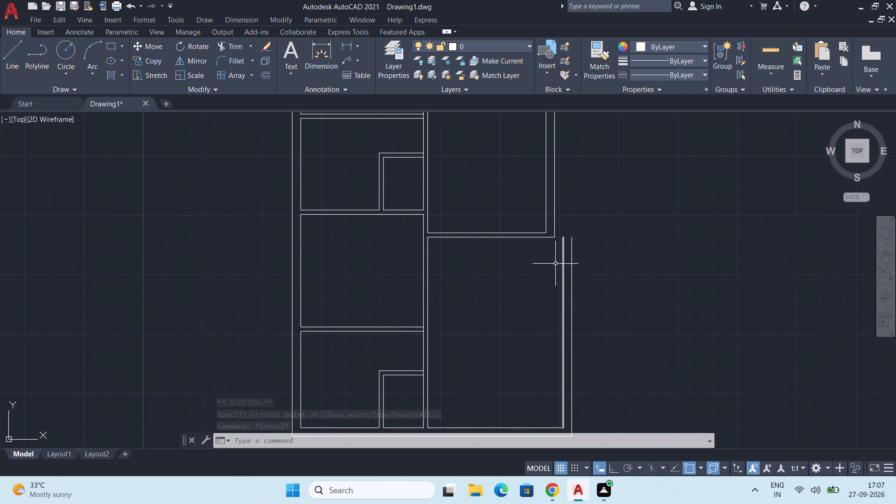
Stretch the right end of the lower-right room's top partition's upper line to align with the new right wall's outer line.
scroll(555, 262, "up", 2)
middle_click_drag(555, 258, 548, 314)
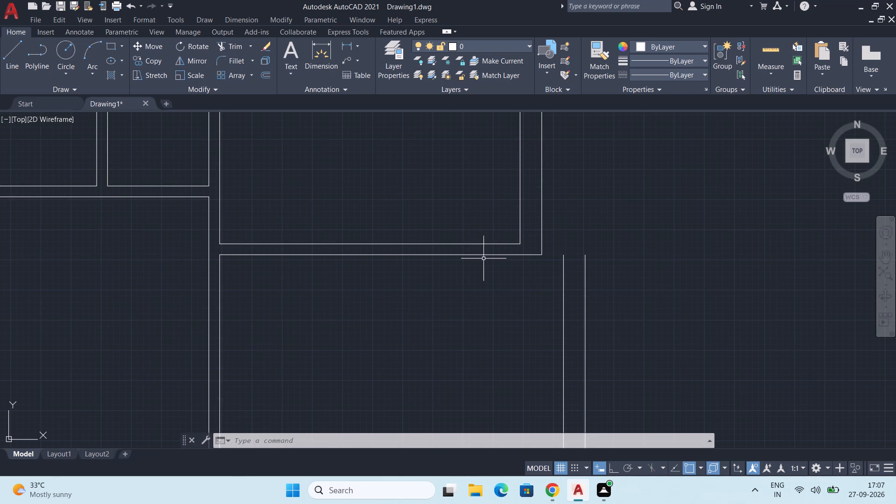
middle_click_drag(483, 258, 480, 308)
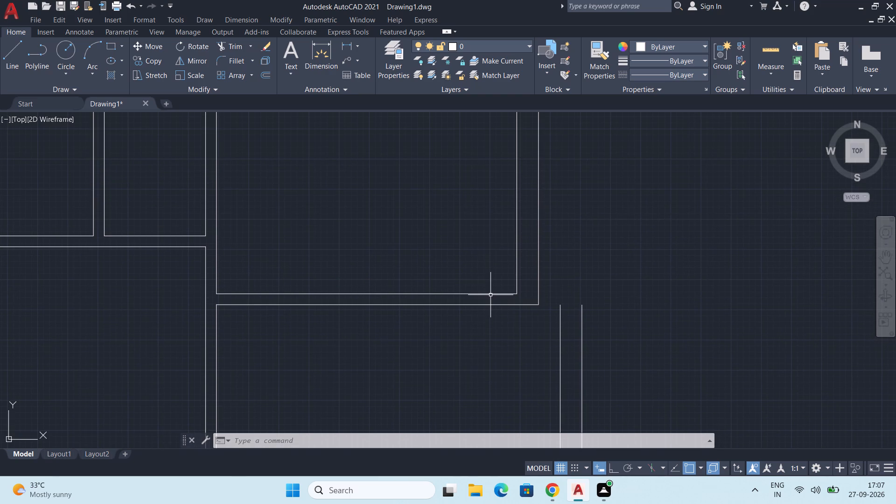
left_click(490, 294)
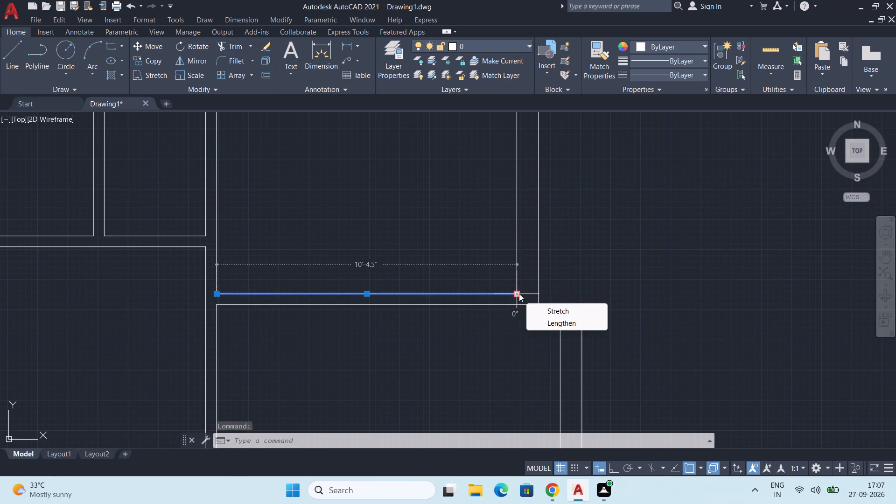
scroll(519, 294, "down", 2)
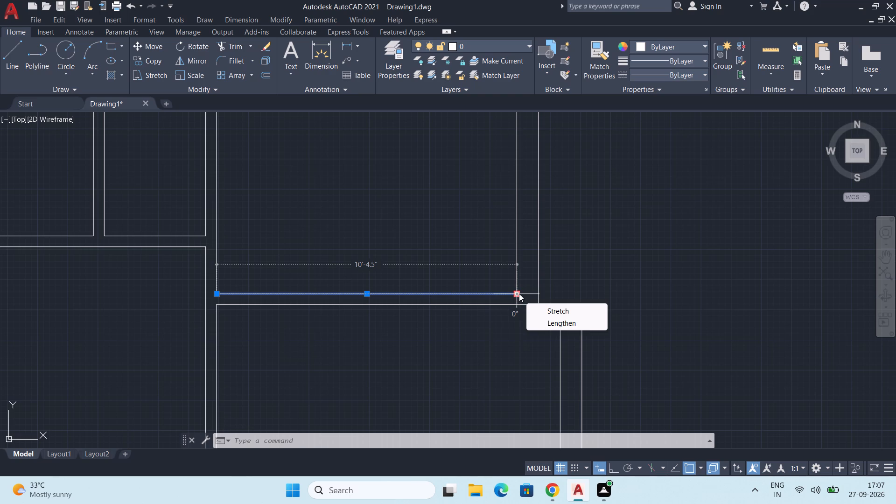
middle_click_drag(519, 294, 522, 264)
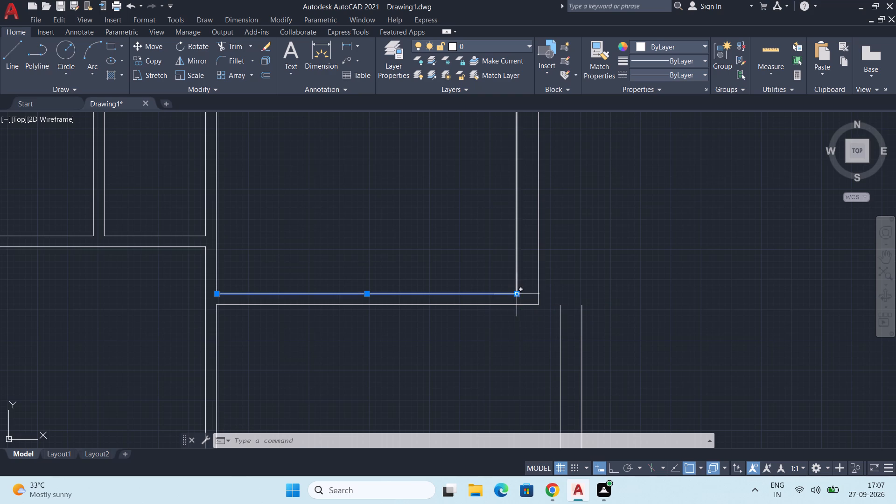
left_click(518, 293)
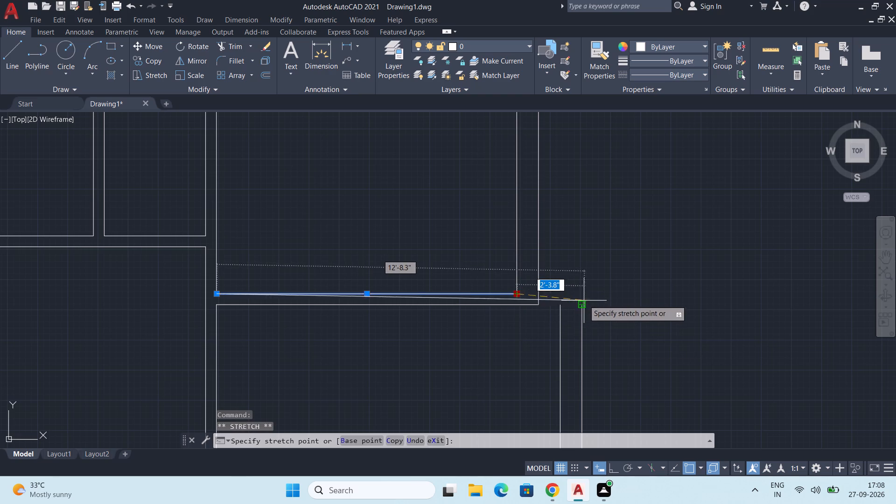
left_click(583, 291)
Stretch the upper end of the new right wall's outer line to the right end of the partition's upper line.
left_click(583, 311)
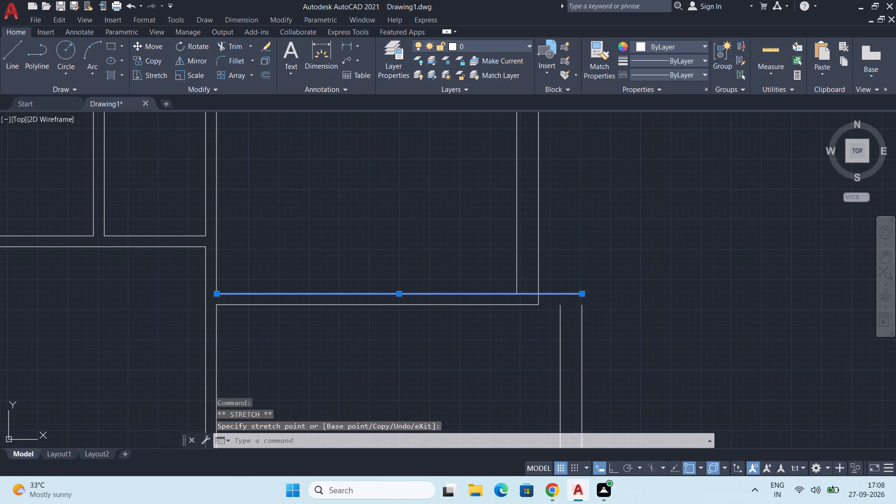
scroll(583, 311, "up", 3)
left_click(568, 287)
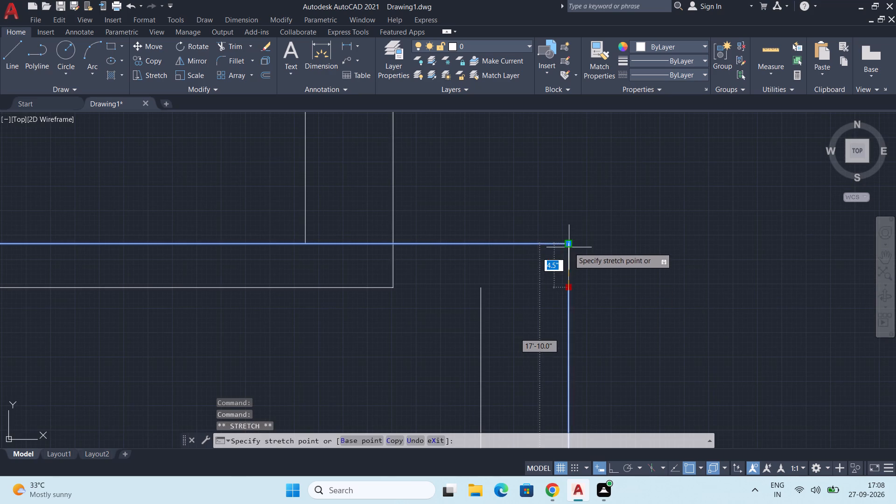
left_click(569, 247)
Stretch the right end of the partition's lower line to the upper end of the new right wall's inner line.
middle_click_drag(470, 330, 508, 322)
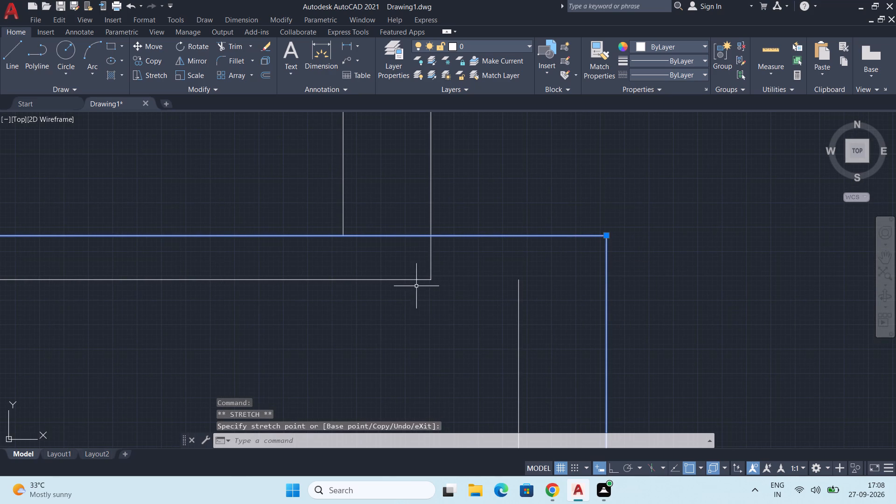
left_click(402, 280)
left_click(430, 280)
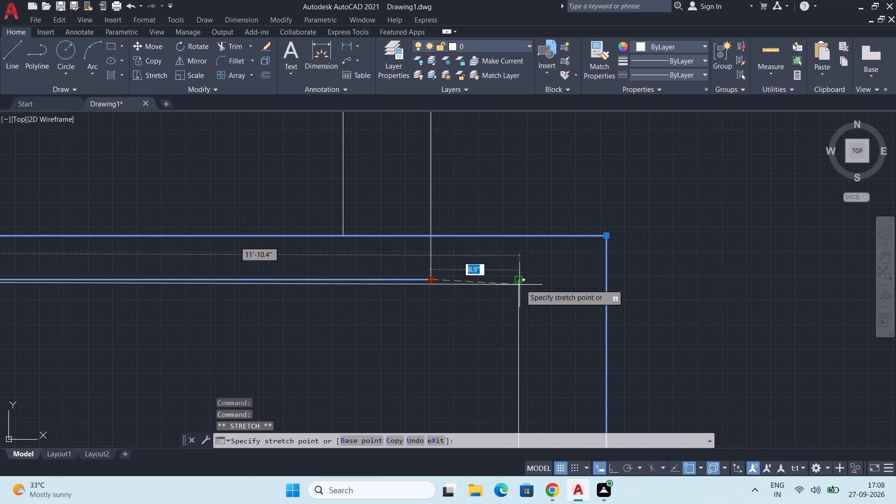
left_click(518, 278)
key("Escape")
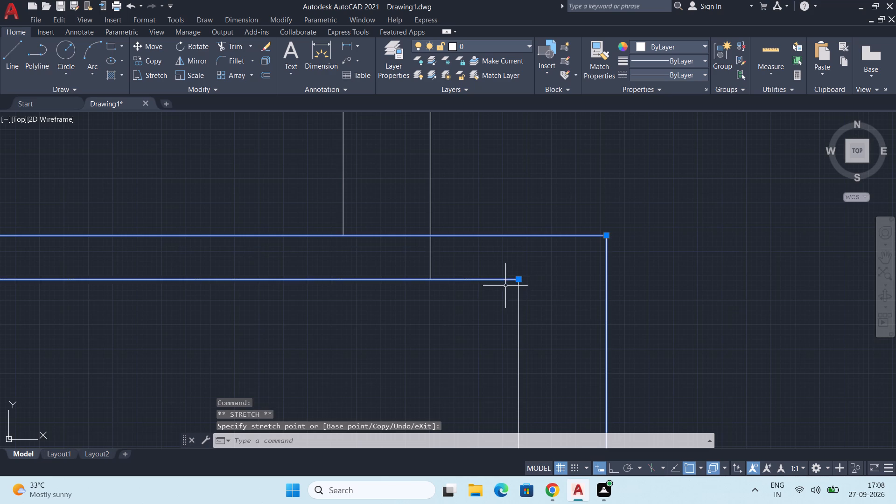
Trim the wall lines crossing the junction of the upper right exterior wall and the partition to open the wall corner.
key("t")
key("r")
key("Return")
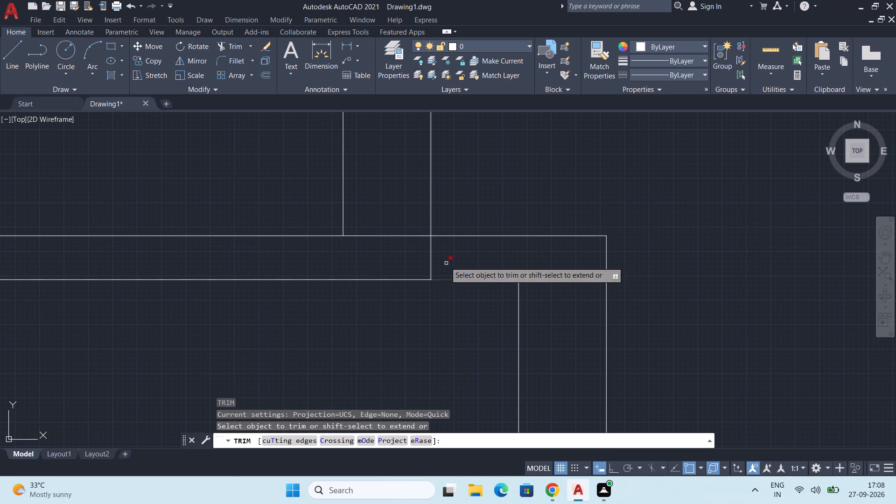
left_click(404, 260)
left_click(445, 254)
left_click(411, 225)
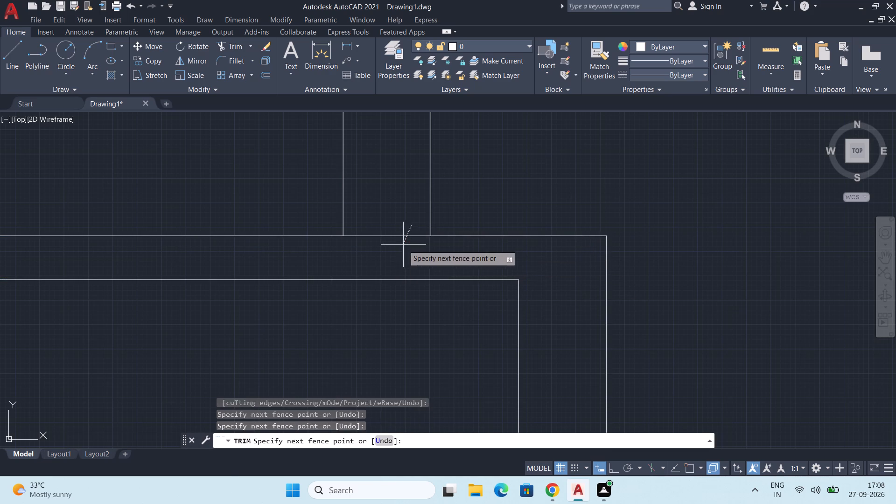
left_click(399, 248)
scroll(406, 266, "down", 2)
middle_click_drag(413, 315, 443, 292)
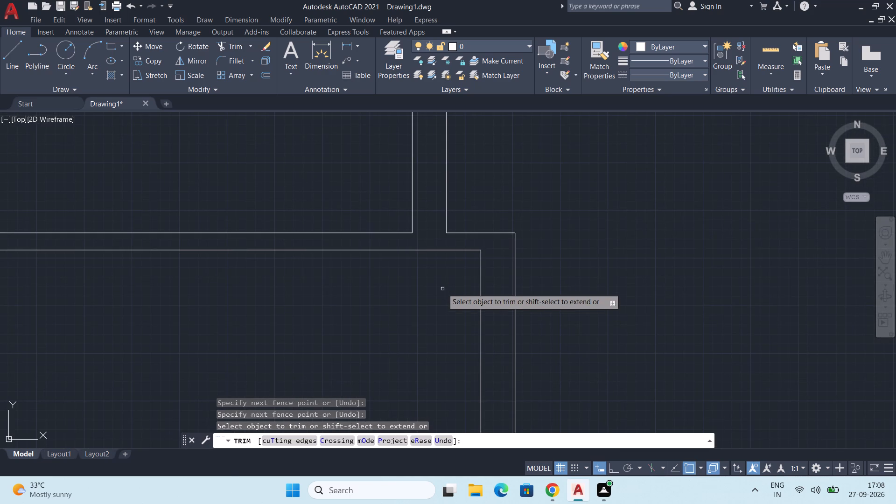
middle_click_drag(428, 278, 450, 317)
scroll(450, 318, "down", 1)
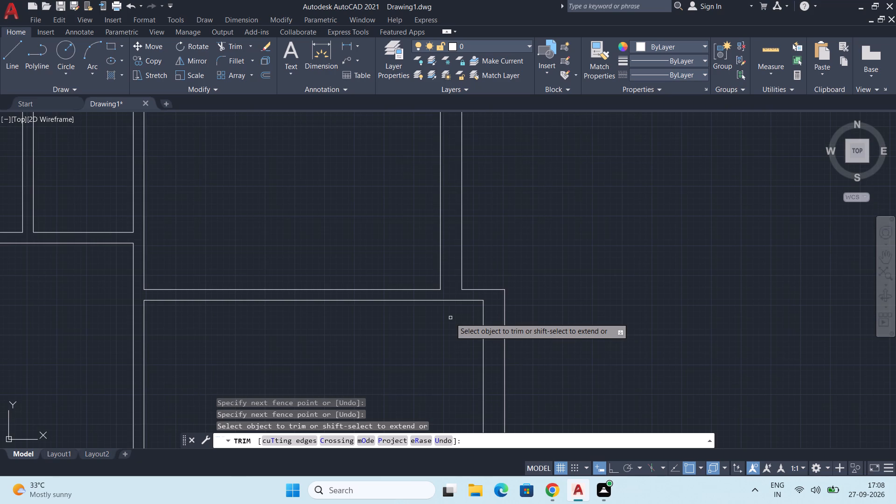
scroll(450, 324, "down", 1)
middle_click_drag(449, 306, 452, 370)
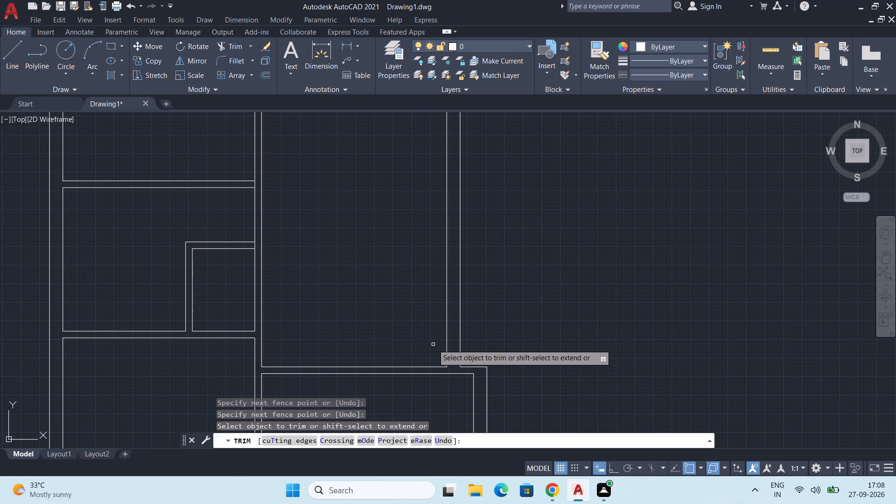
key("space")
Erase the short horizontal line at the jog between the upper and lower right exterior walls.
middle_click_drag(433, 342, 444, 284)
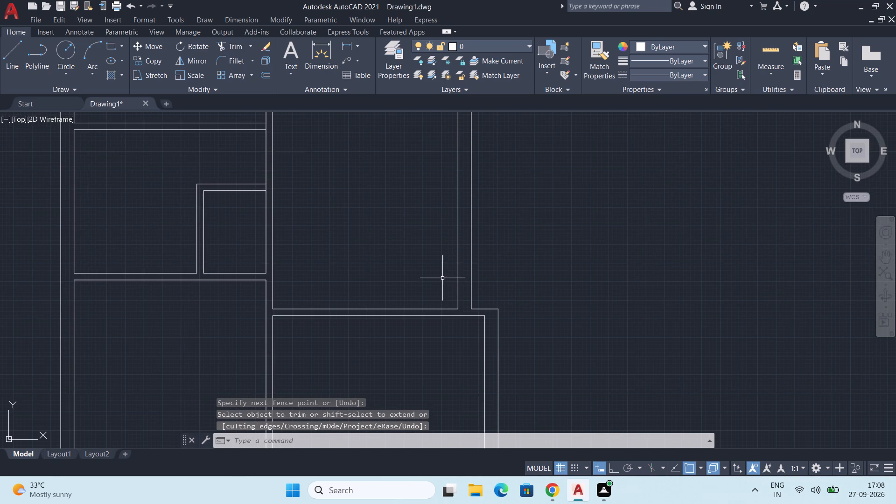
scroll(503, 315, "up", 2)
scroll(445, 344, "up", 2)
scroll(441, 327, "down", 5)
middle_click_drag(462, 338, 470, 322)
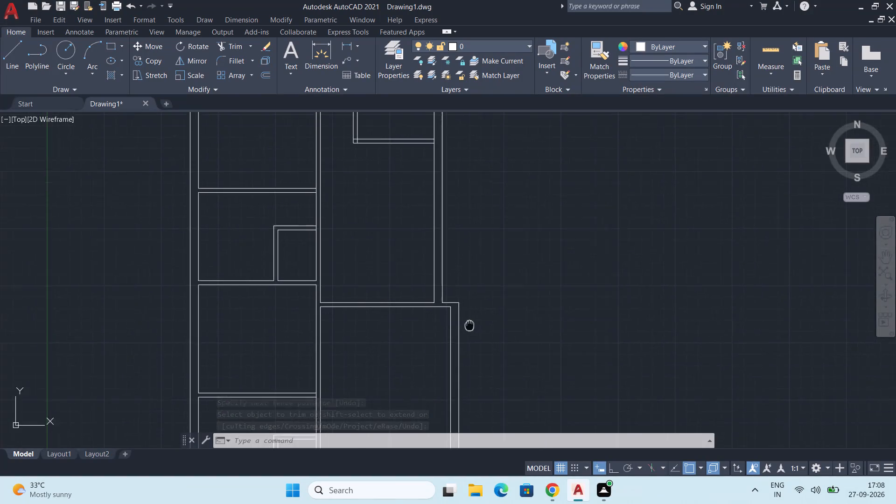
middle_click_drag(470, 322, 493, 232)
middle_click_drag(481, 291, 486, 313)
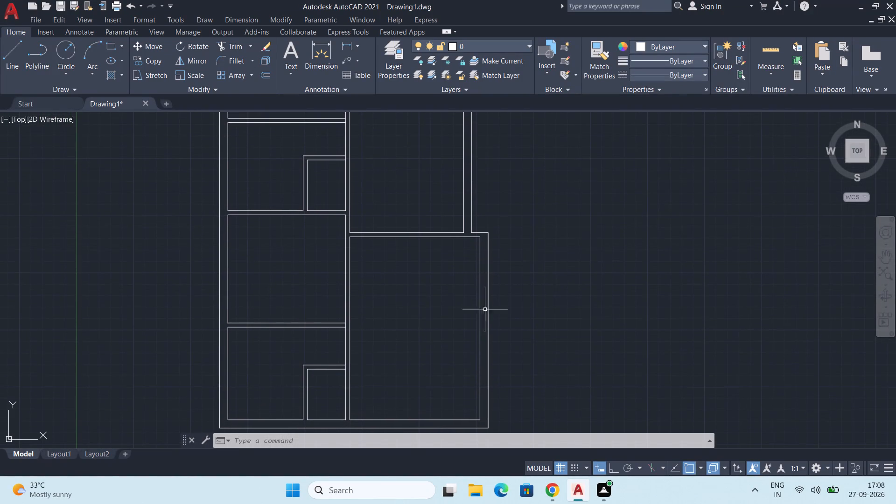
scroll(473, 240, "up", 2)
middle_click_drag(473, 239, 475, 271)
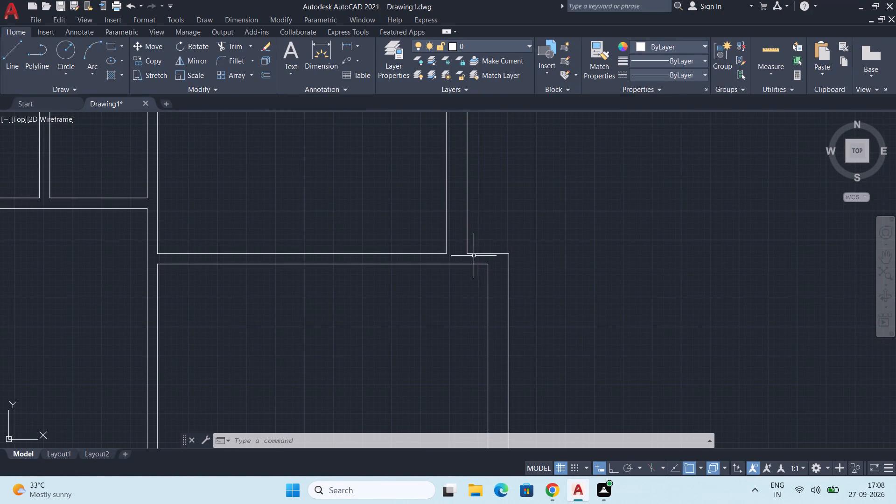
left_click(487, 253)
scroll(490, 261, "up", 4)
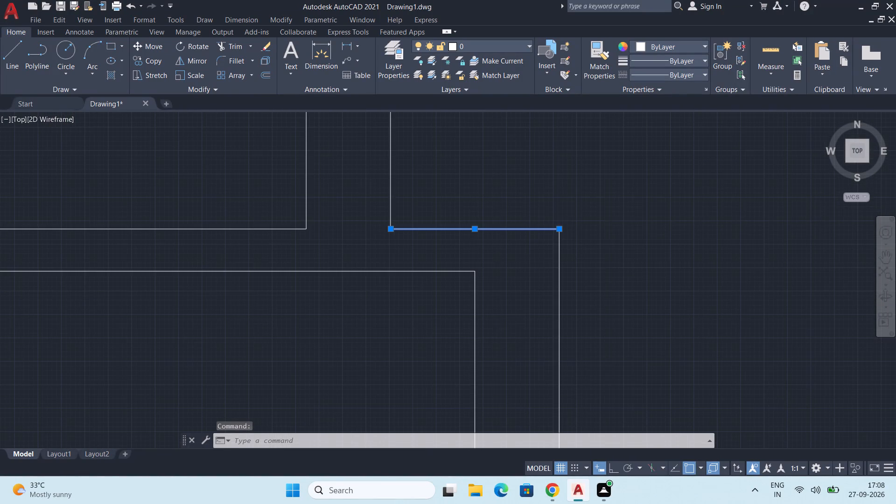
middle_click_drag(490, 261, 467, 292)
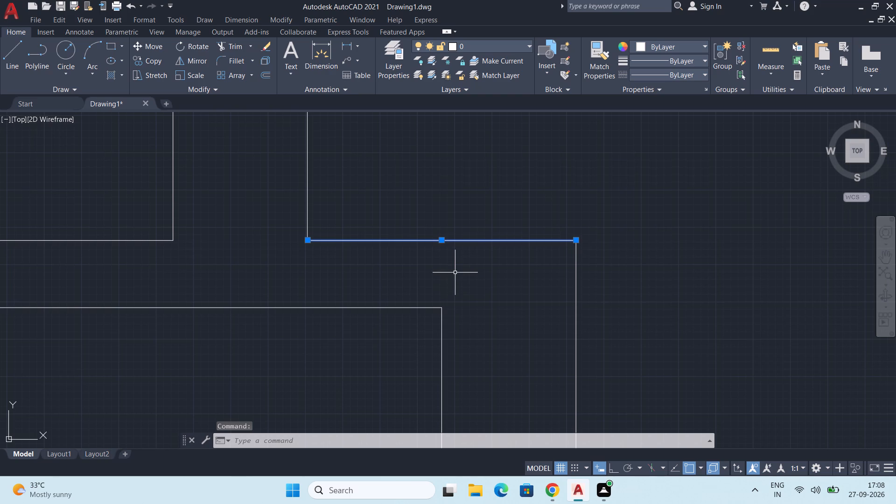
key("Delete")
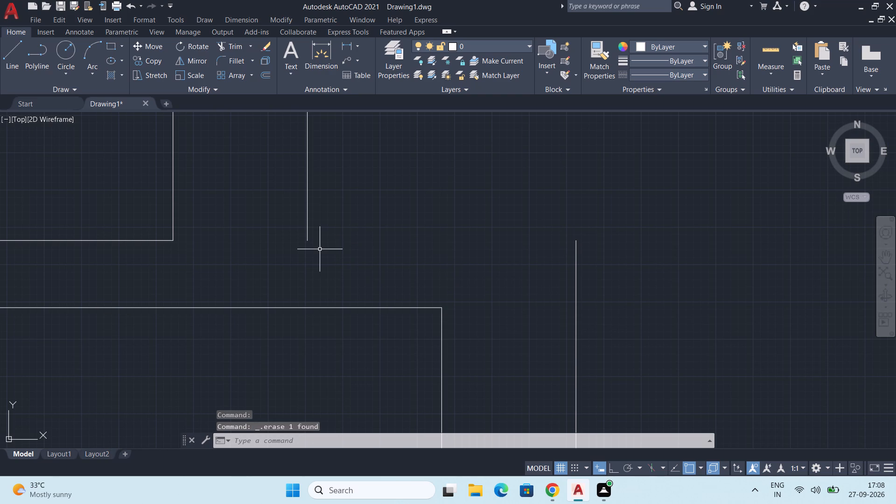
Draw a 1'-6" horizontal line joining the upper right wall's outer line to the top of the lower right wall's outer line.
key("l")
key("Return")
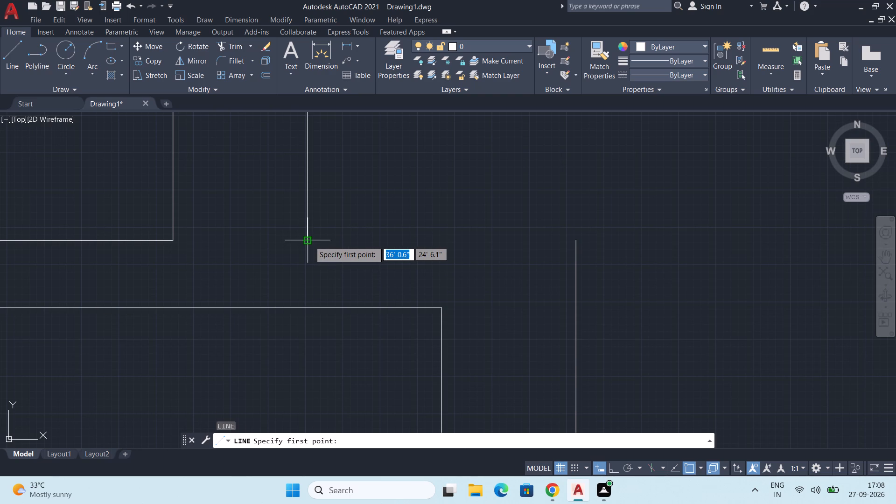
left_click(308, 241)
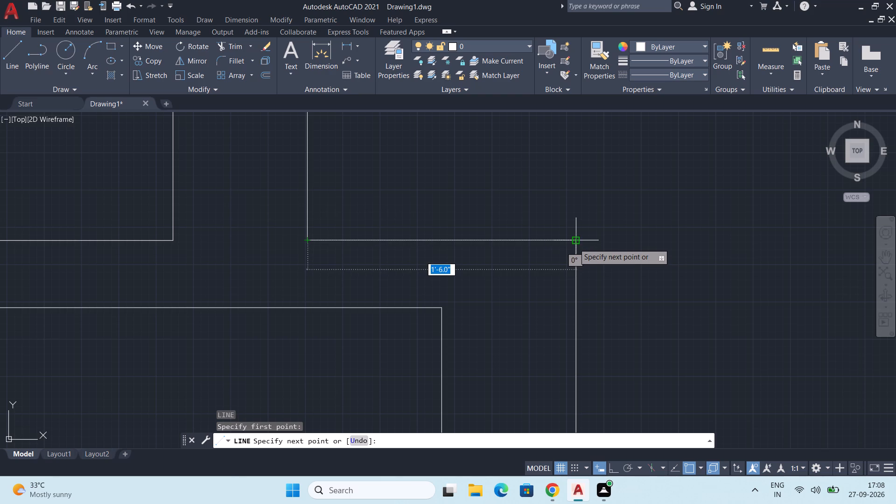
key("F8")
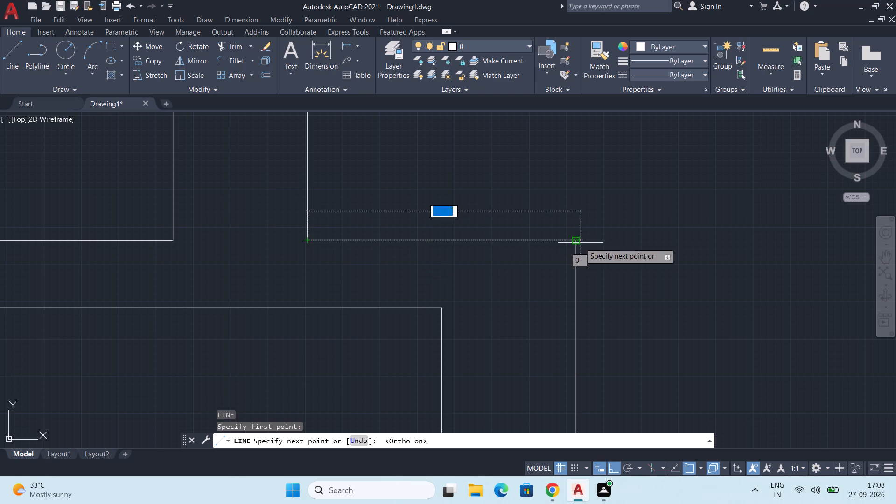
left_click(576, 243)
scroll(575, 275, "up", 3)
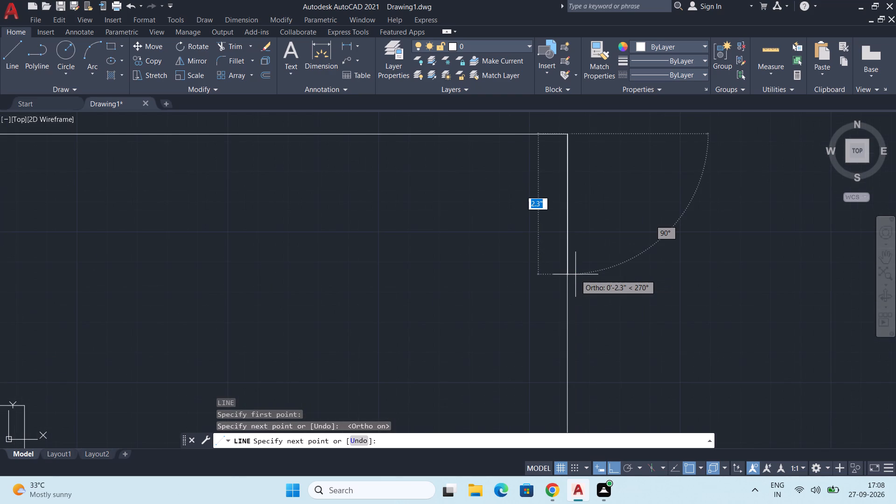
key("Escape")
Measure the wall lengths and partition thickness at the jog of the right exterior wall with quick measure.
scroll(473, 257, "down", 4)
middle_click_drag(473, 257, 497, 242)
scroll(497, 241, "down", 2)
scroll(499, 284, "down", 2)
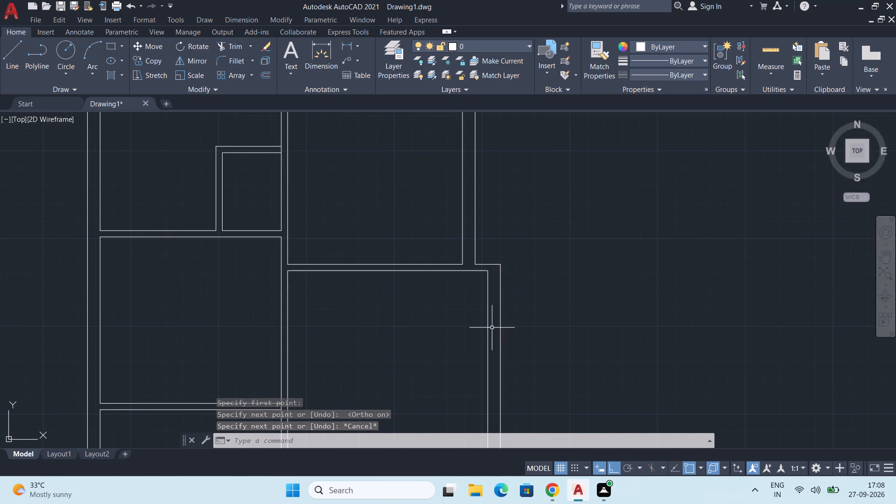
scroll(487, 318, "down", 2)
scroll(495, 318, "up", 3)
scroll(449, 295, "up", 3)
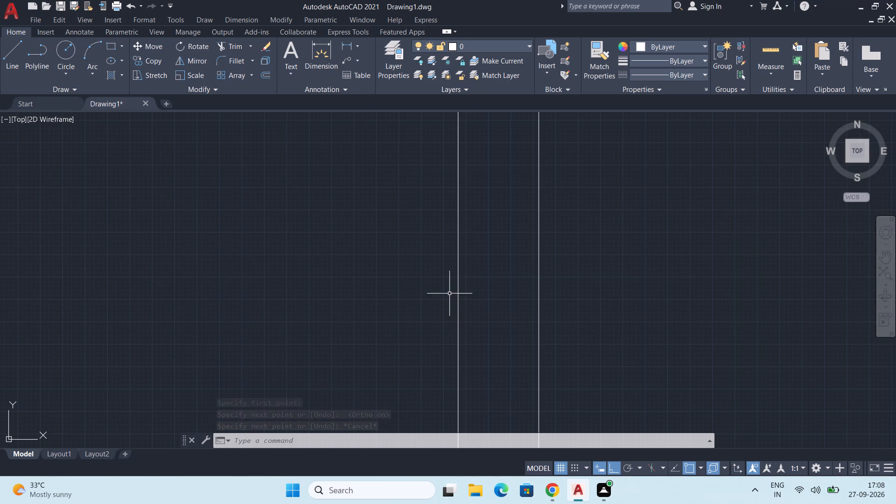
scroll(447, 284, "down", 2)
middle_click_drag(446, 278, 461, 315)
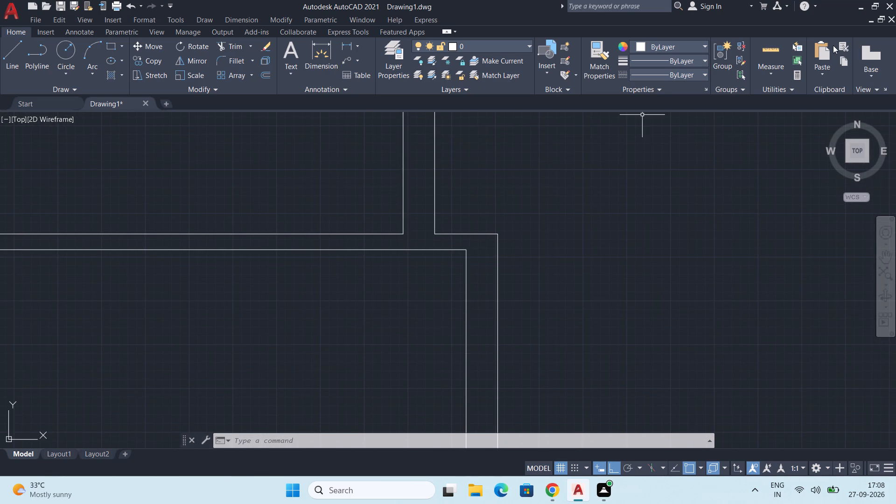
left_click(774, 46)
scroll(452, 250, "up", 2)
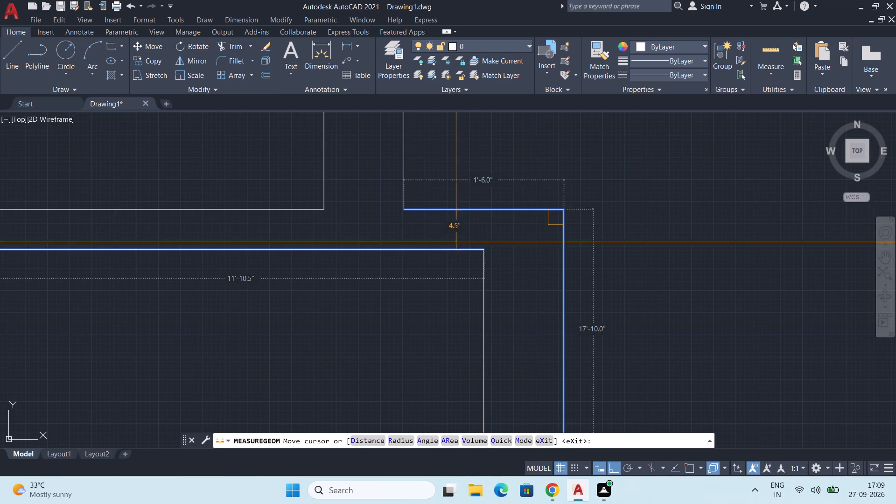
scroll(472, 225, "down", 1)
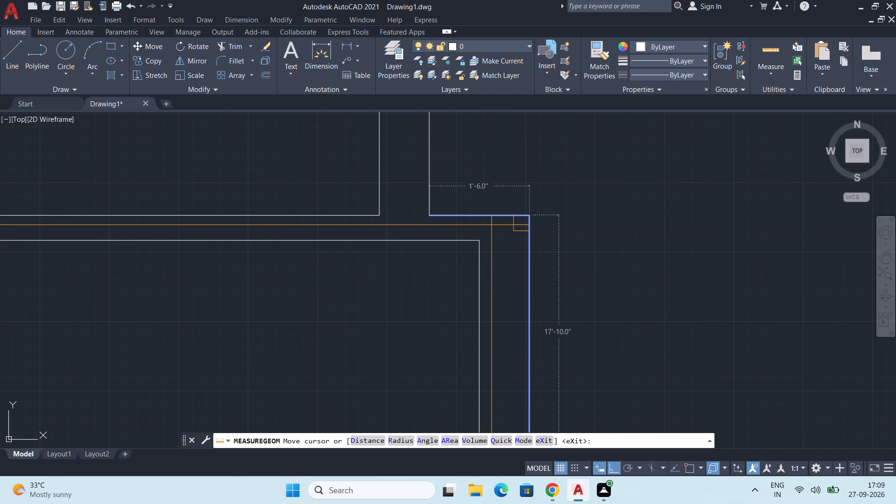
key("Escape")
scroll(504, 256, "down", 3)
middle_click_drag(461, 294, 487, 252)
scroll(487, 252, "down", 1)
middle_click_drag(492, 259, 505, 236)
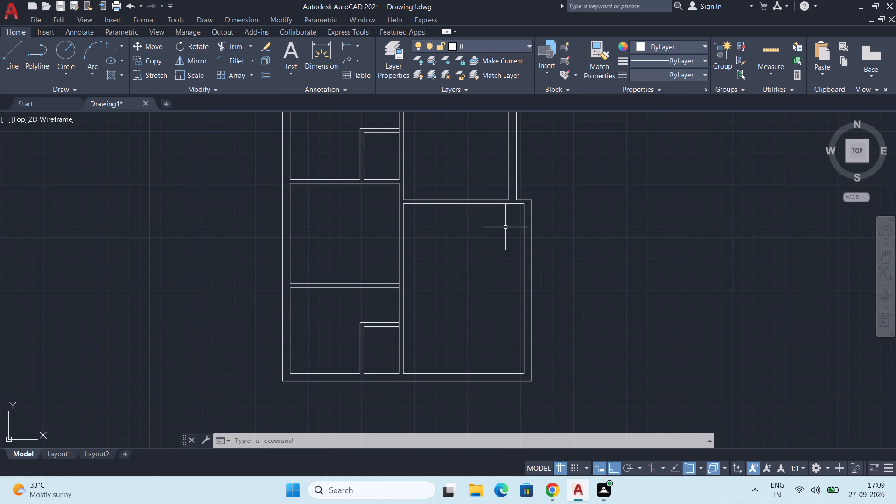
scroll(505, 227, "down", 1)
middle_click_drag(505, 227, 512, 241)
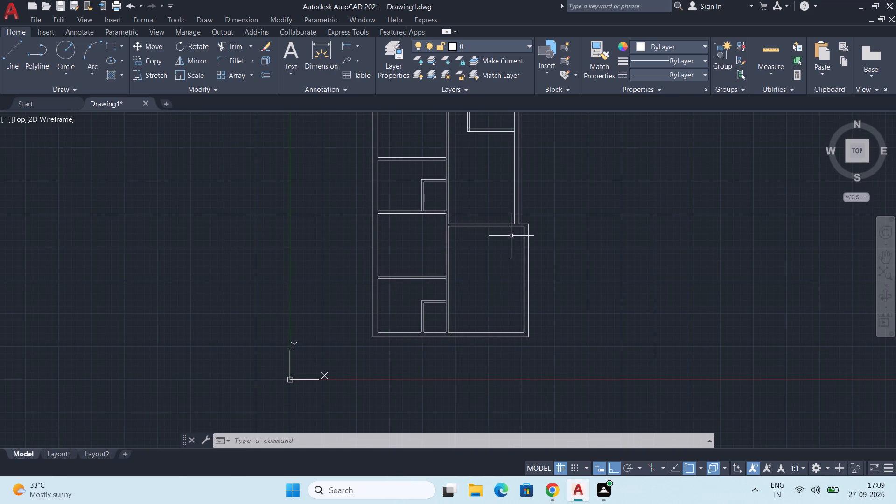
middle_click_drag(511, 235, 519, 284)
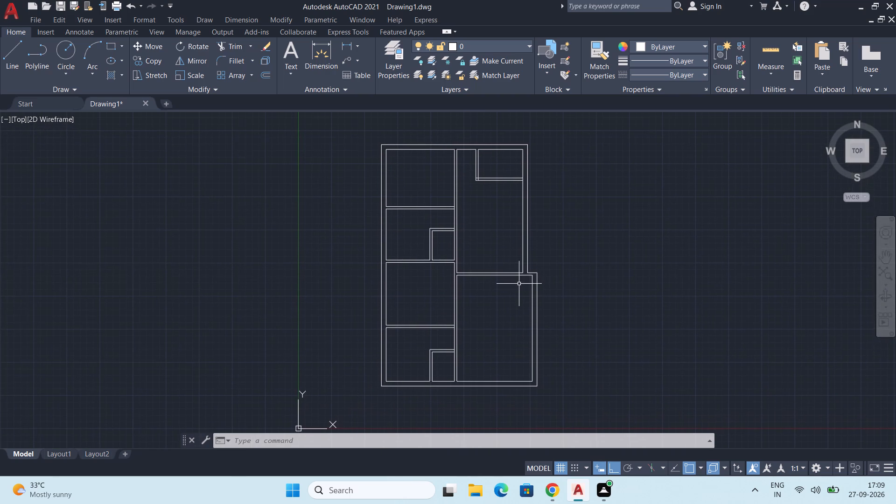
Offset the top inner wall line of the lower right area 4'6" downward into the room.
key("o")
key("f")
key("f")
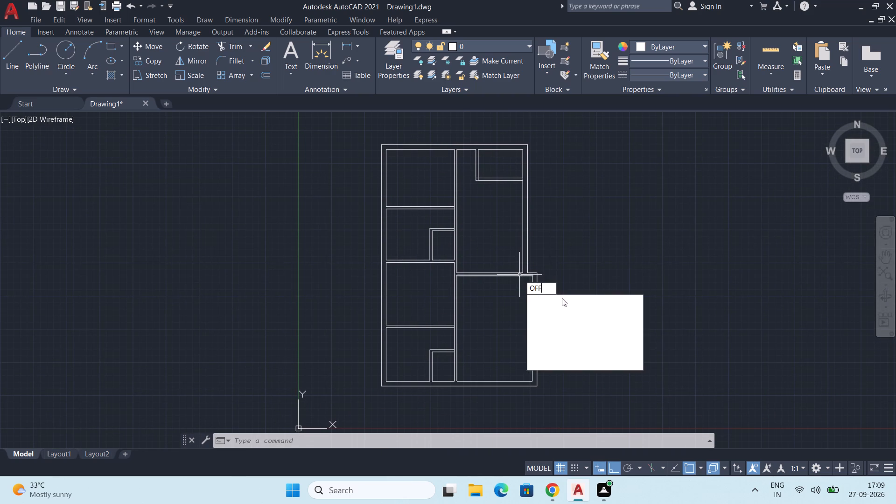
key("Return")
middle_click_drag(513, 309, 521, 316)
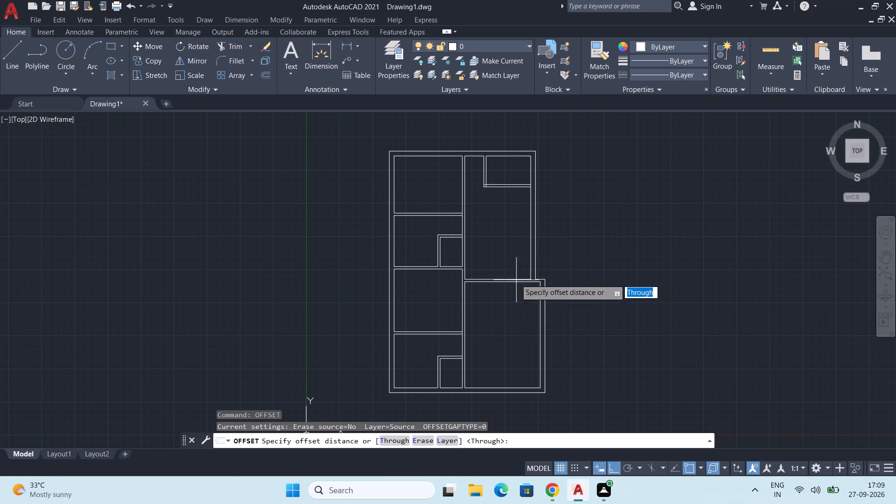
scroll(502, 282, "up", 2)
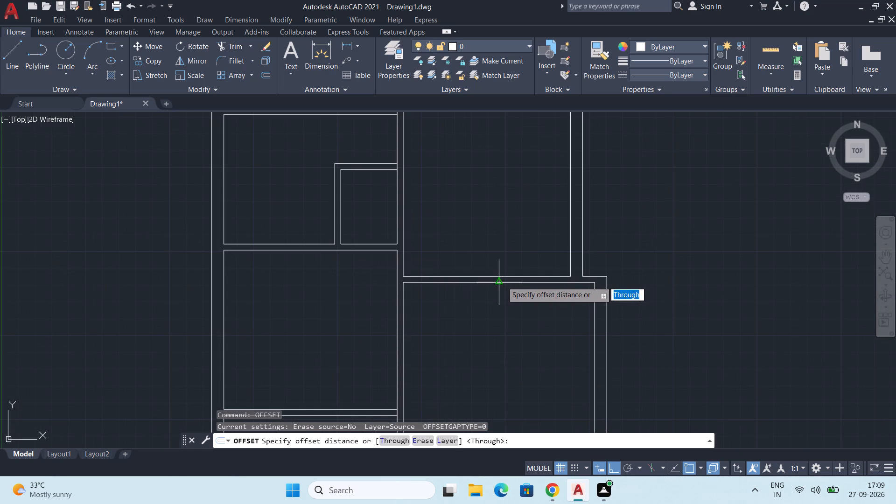
type("4'")
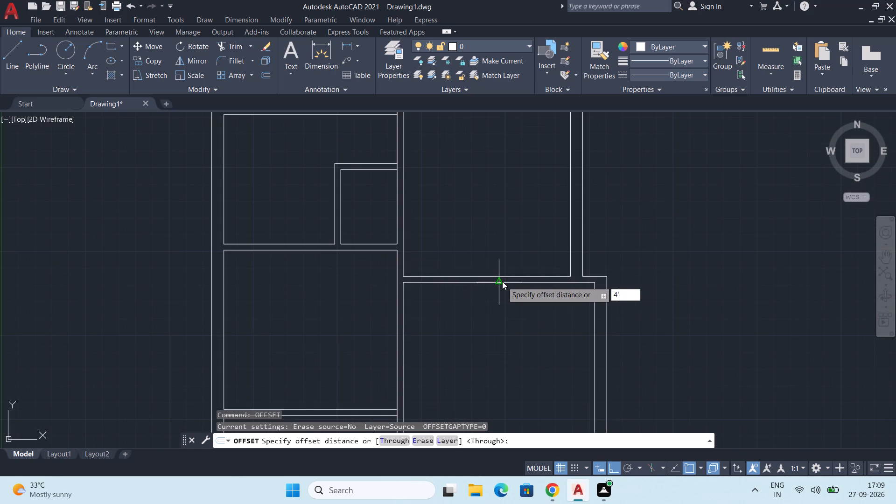
key("6")
key("shift+quotedbl")
key("Return")
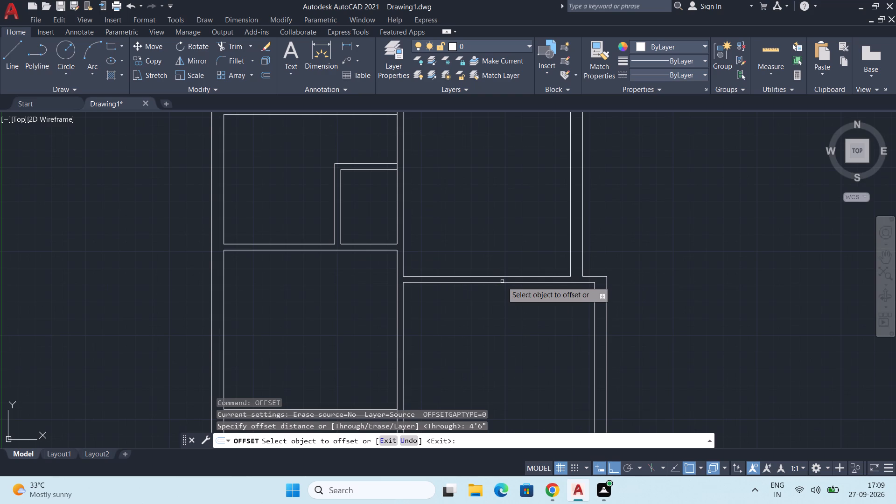
left_click(503, 283)
left_click(533, 365)
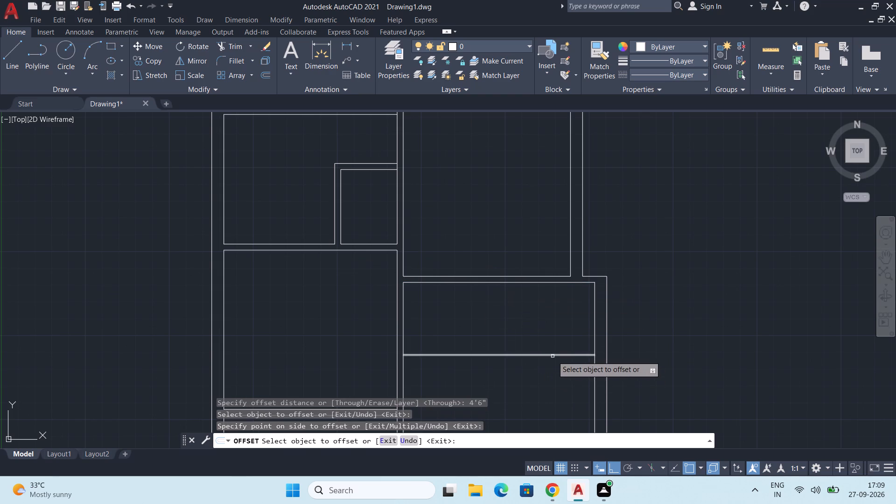
Offset the new horizontal line 4.5" downward to form the partition's second face.
left_click(553, 356)
type("4.5\"")
key("Return")
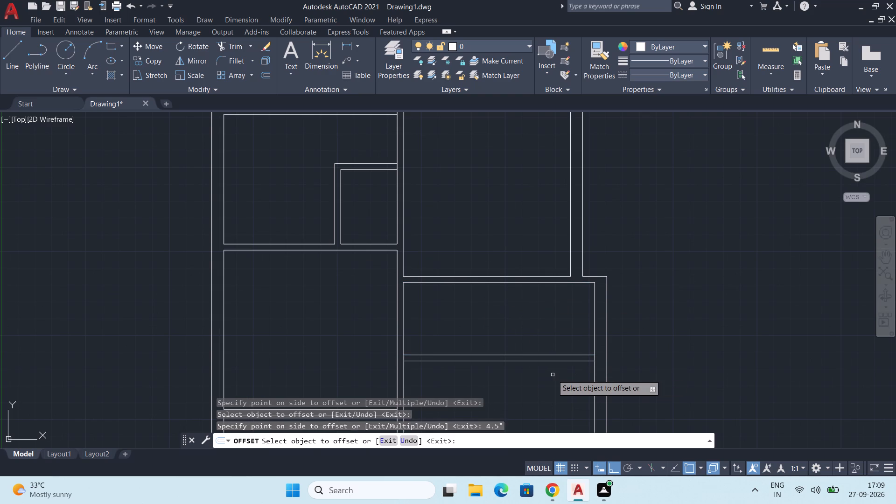
middle_click_drag(537, 388, 566, 278)
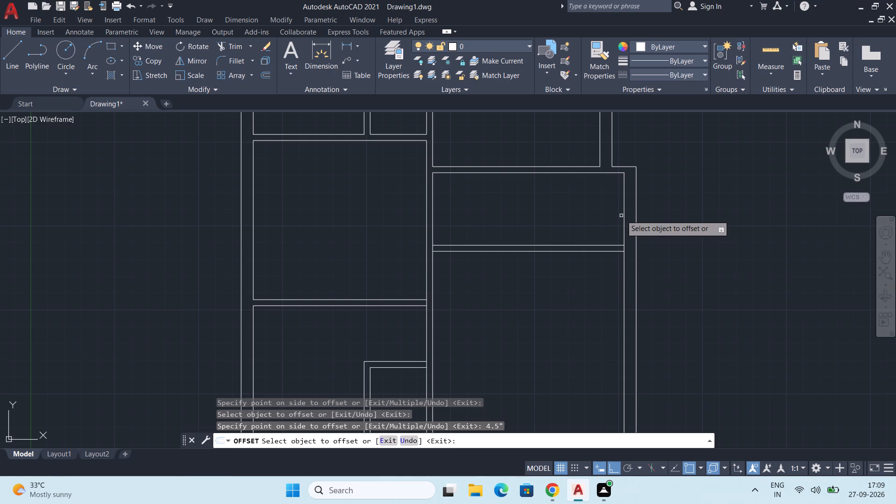
key("space")
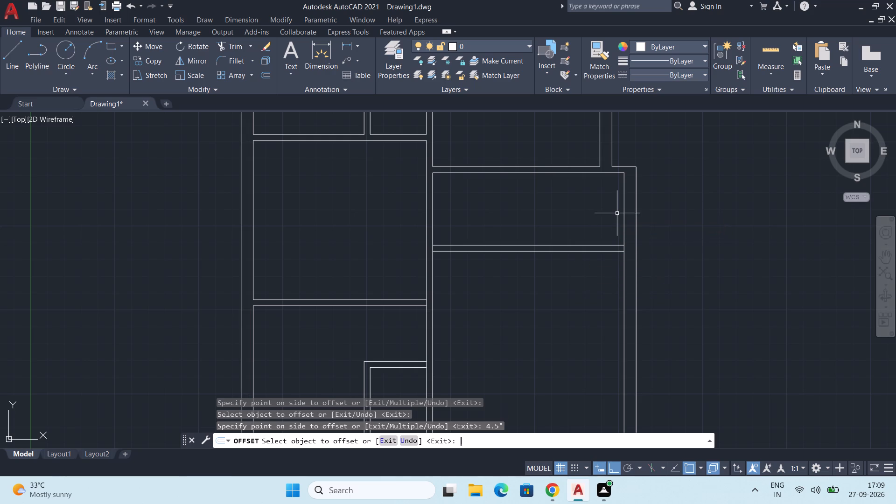
Trim the lower right exterior wall's inner line between the two new partition lines to open the junction.
key("y")
key("BackSpace")
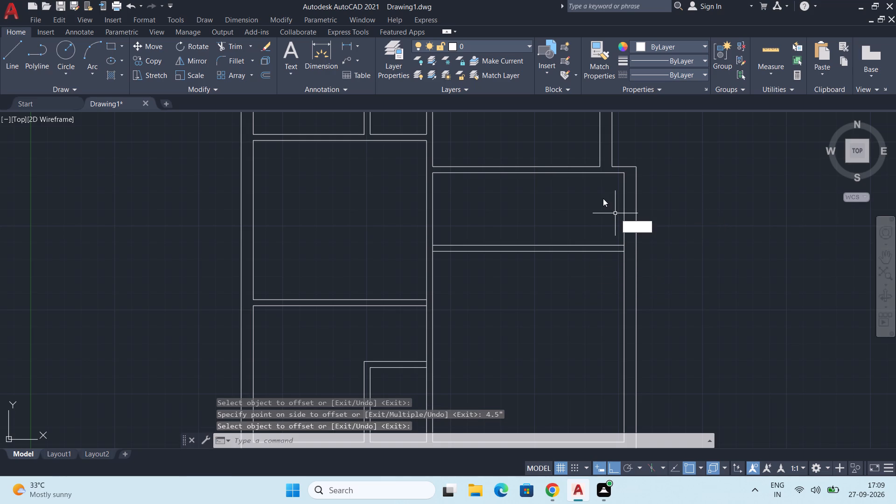
type("TR")
key("Return")
scroll(608, 235, "up", 3)
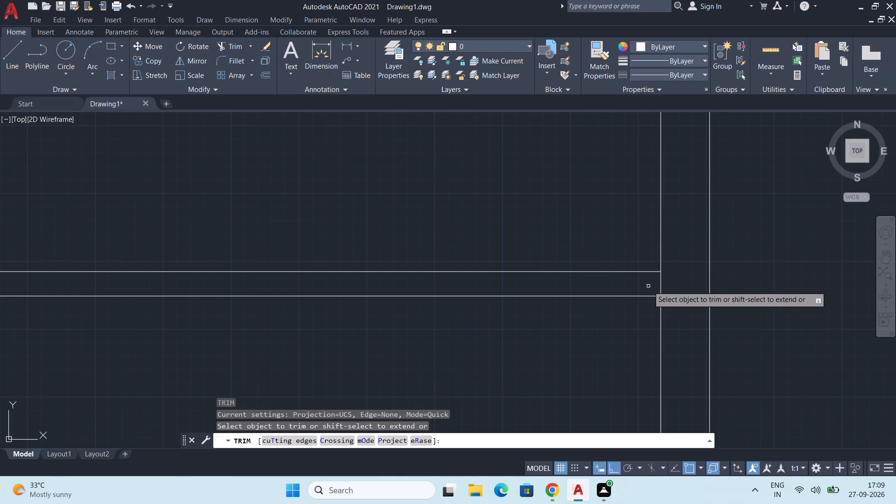
left_click(661, 287)
scroll(406, 393, "down", 4)
middle_click_drag(406, 386, 423, 364)
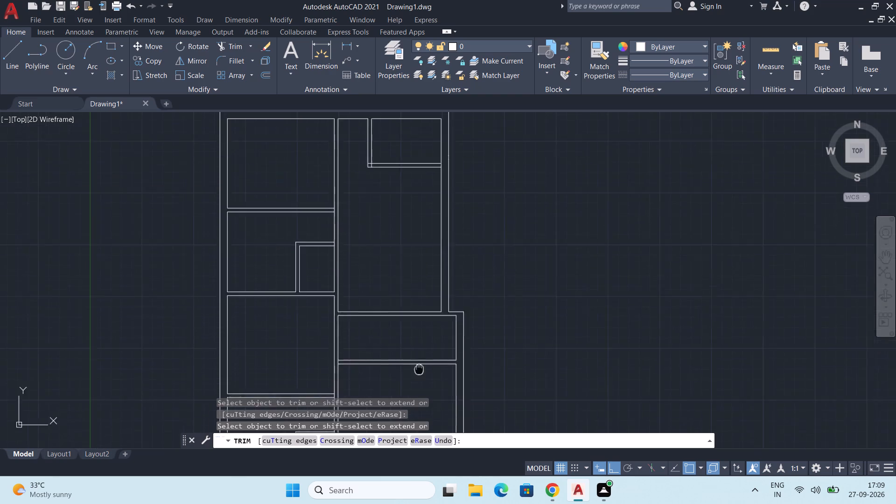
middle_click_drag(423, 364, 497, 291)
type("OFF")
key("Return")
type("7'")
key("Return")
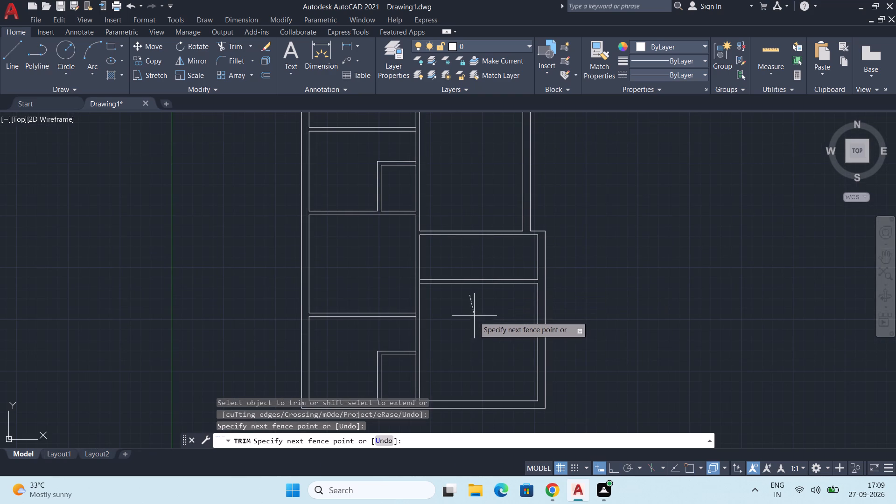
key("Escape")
Offset the right exterior wall's inner line 7' inward across the narrow room above the new partition.
type("OFF")
key("Return")
type("7'")
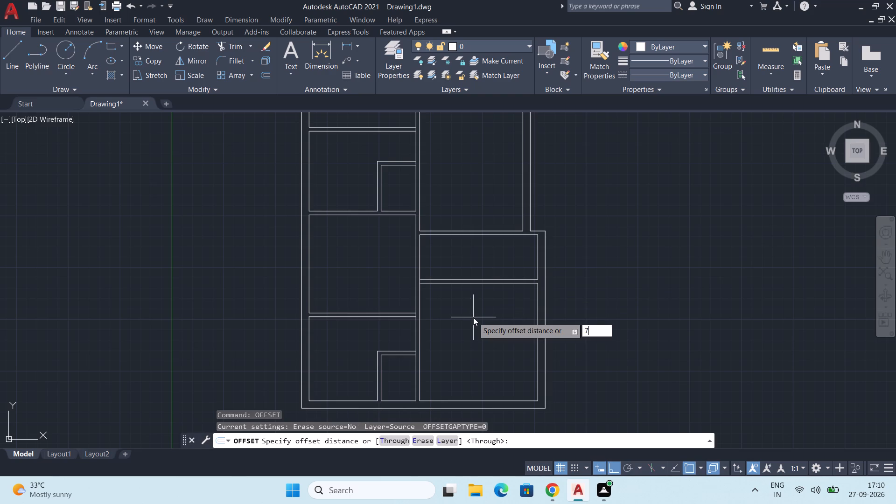
key("Return")
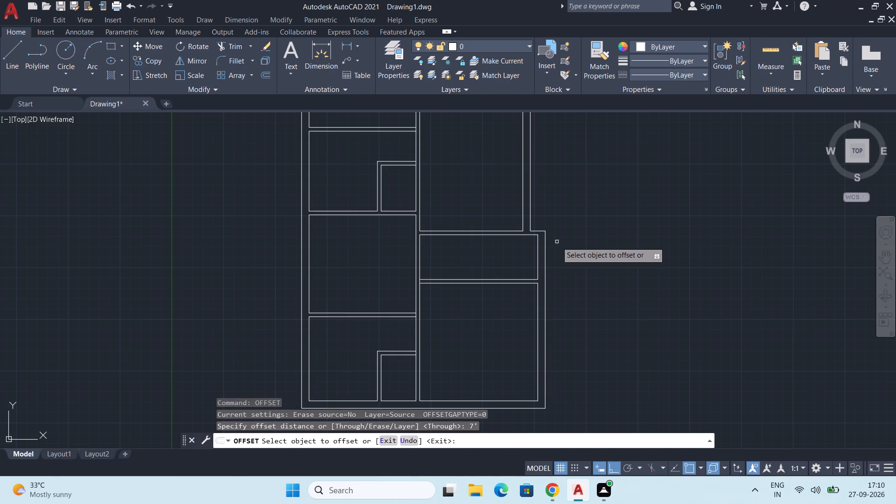
left_click(538, 261)
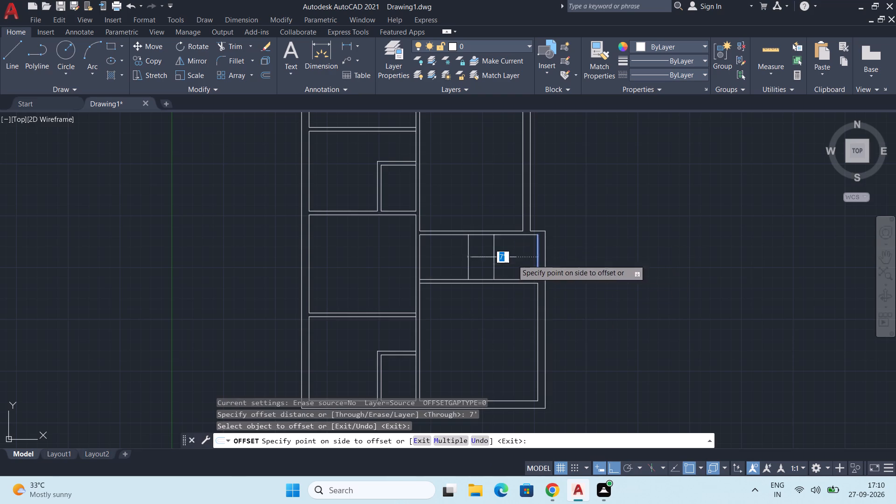
left_click(473, 257)
Offset the new vertical line 4.5" toward the central wall to complete the partition dividing the narrow room.
left_click(467, 260)
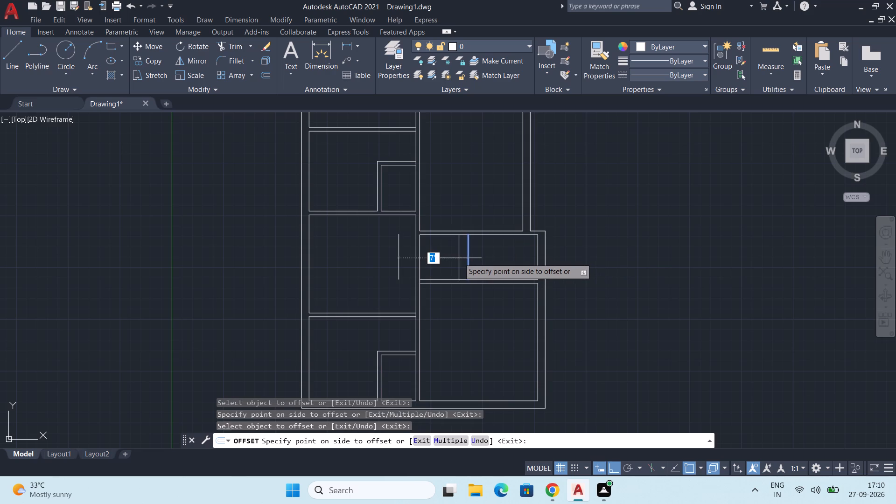
type("4.5")
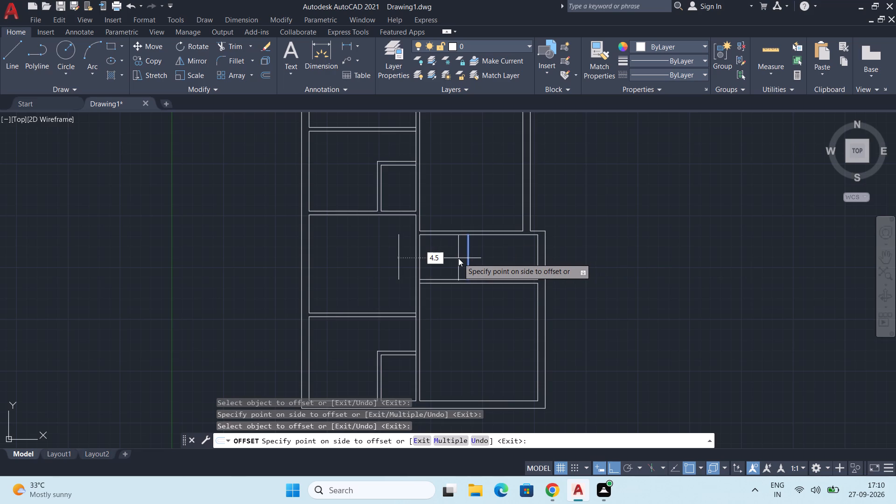
key("shift+quotedbl")
key("Return")
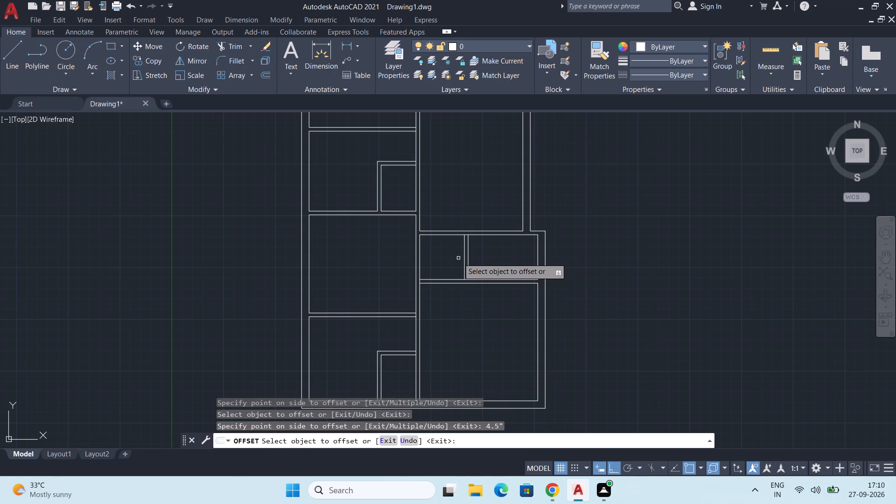
key("space")
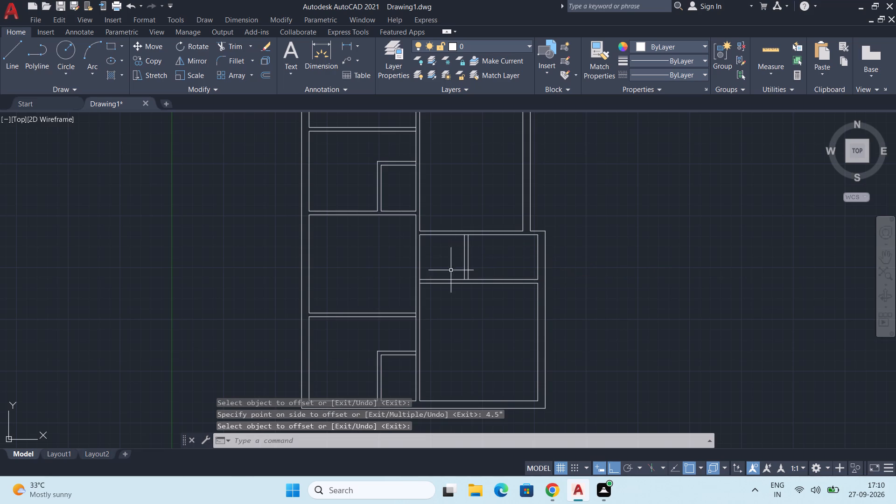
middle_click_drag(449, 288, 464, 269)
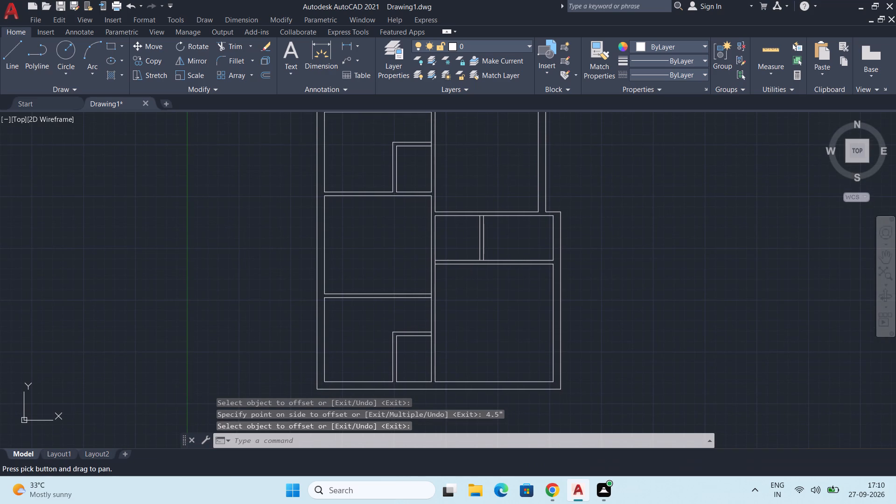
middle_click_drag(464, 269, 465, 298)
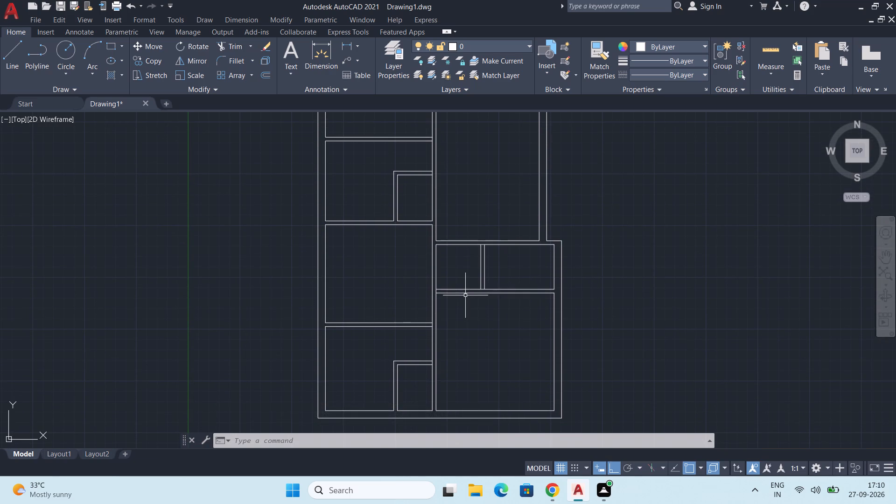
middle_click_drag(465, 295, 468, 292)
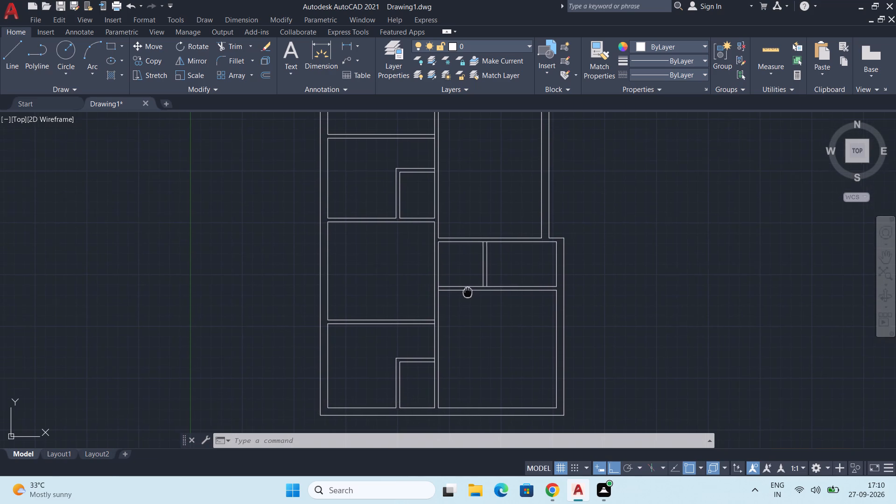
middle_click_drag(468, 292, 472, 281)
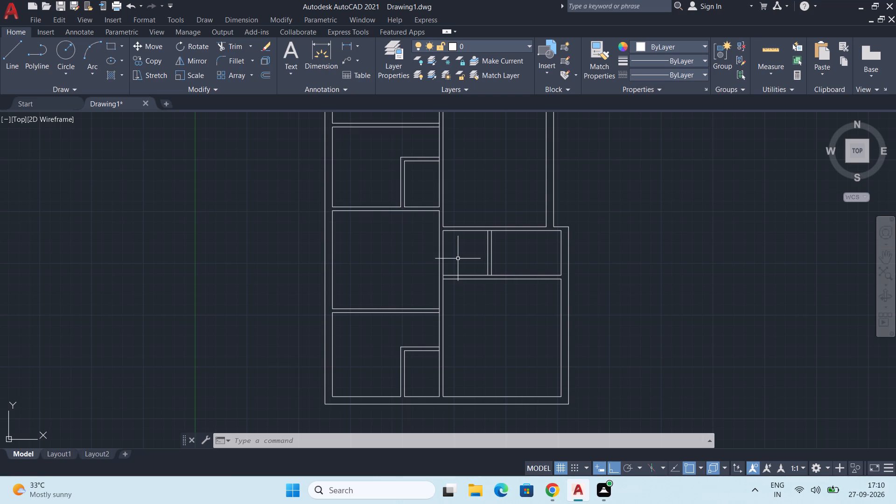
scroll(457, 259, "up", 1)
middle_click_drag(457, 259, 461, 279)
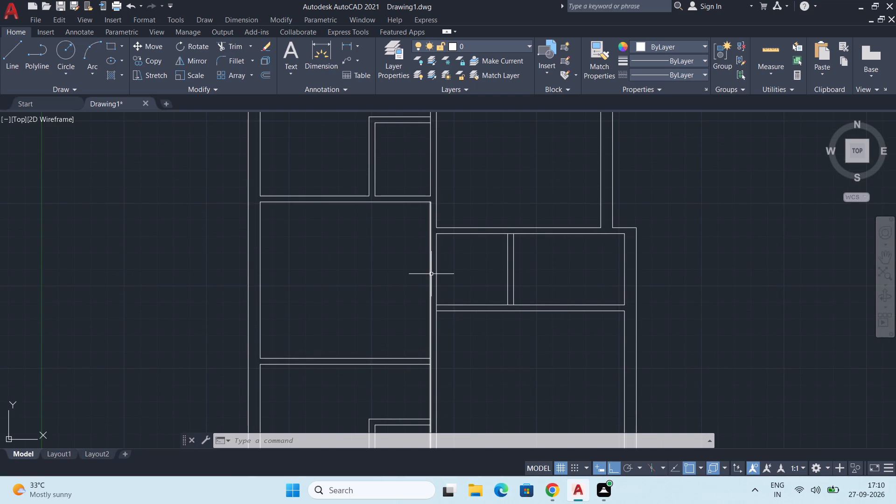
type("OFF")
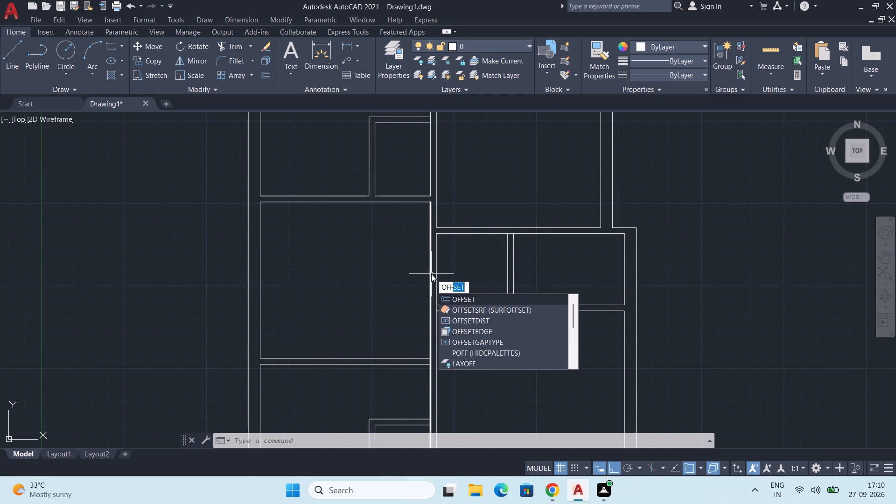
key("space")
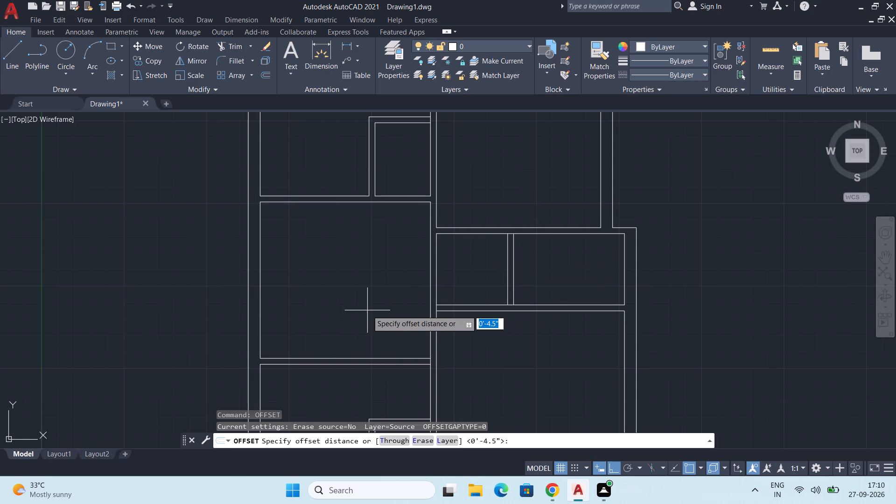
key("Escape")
Stretch the central-wall end of the narrow room's top line across to the central wall's far face line.
scroll(459, 235, "up", 3)
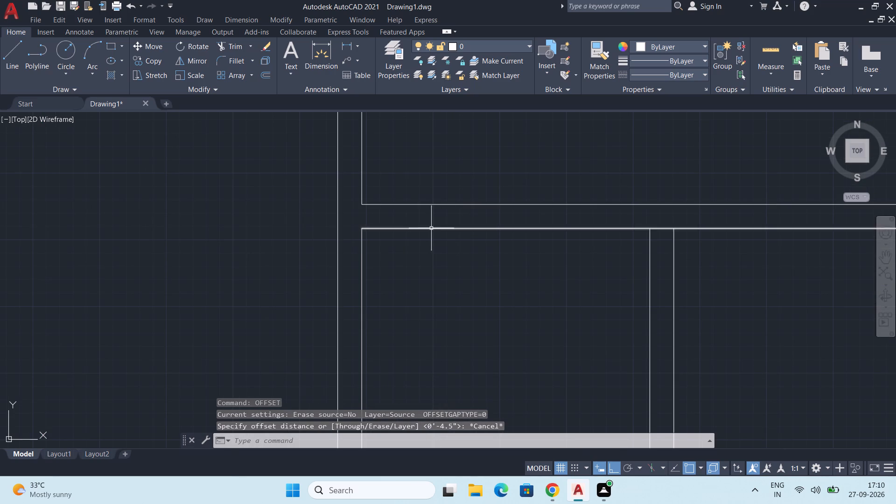
left_click(431, 228)
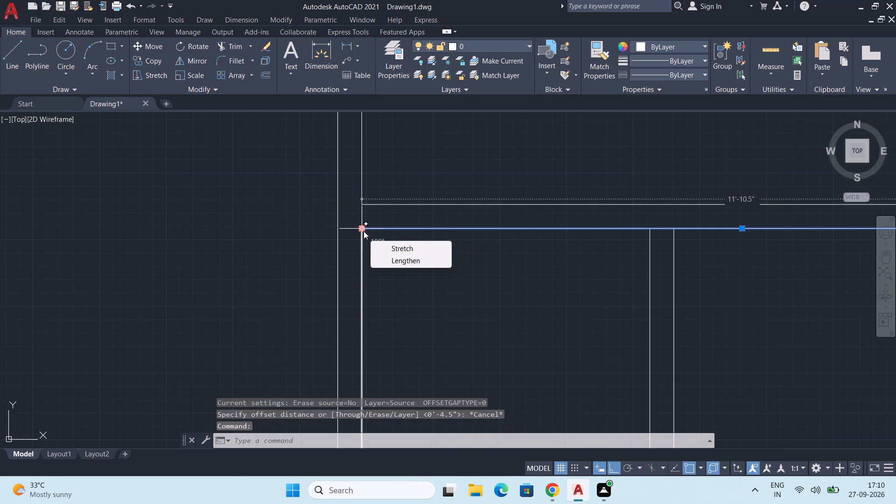
left_click(364, 231)
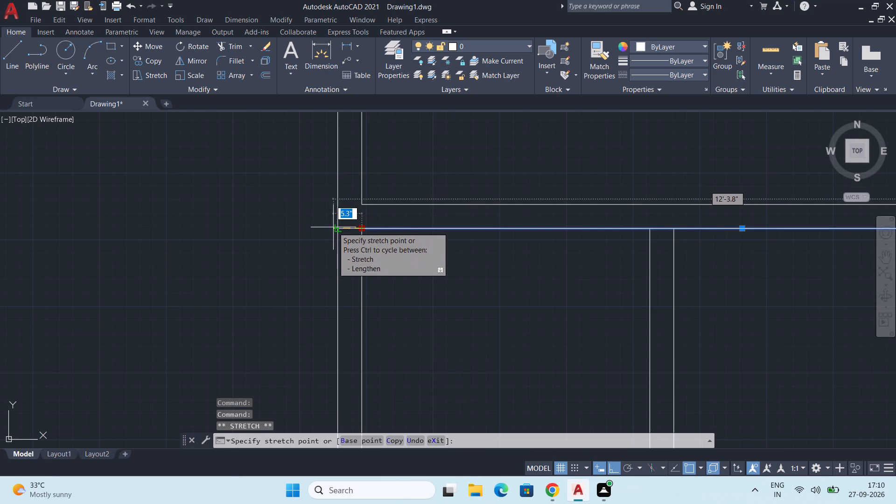
left_click(337, 227)
key("Escape")
Examine the partition junctions along the central vertical wall in the lower half of the plan.
scroll(329, 290, "down", 1)
middle_click_drag(329, 298, 353, 220)
scroll(354, 223, "down", 1)
middle_click_drag(367, 300, 396, 231)
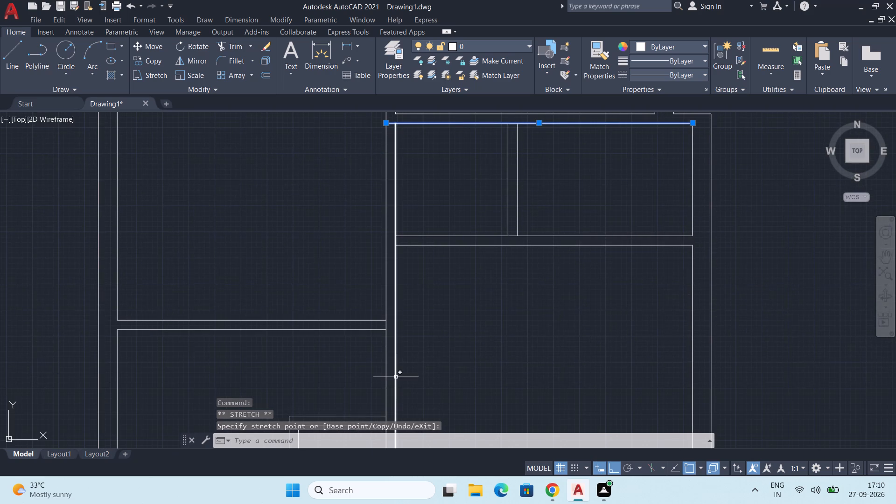
scroll(396, 373, "up", 1)
middle_click_drag(392, 363, 436, 321)
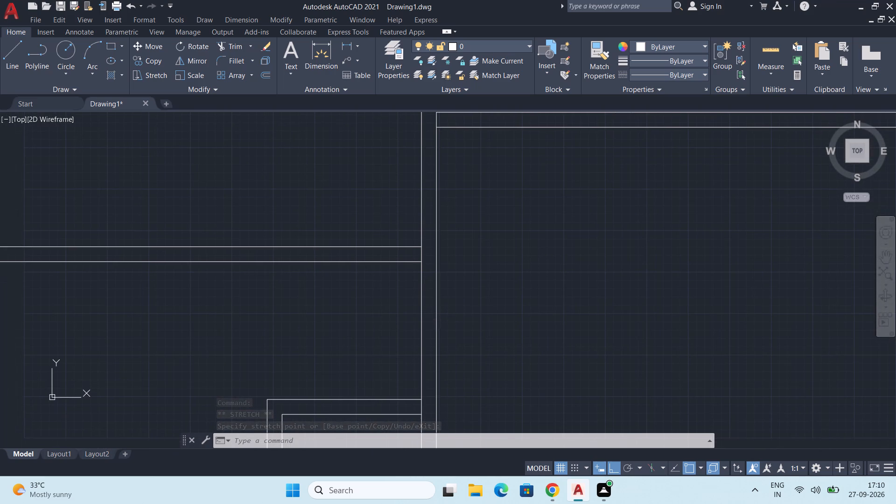
middle_click_drag(396, 270, 393, 281)
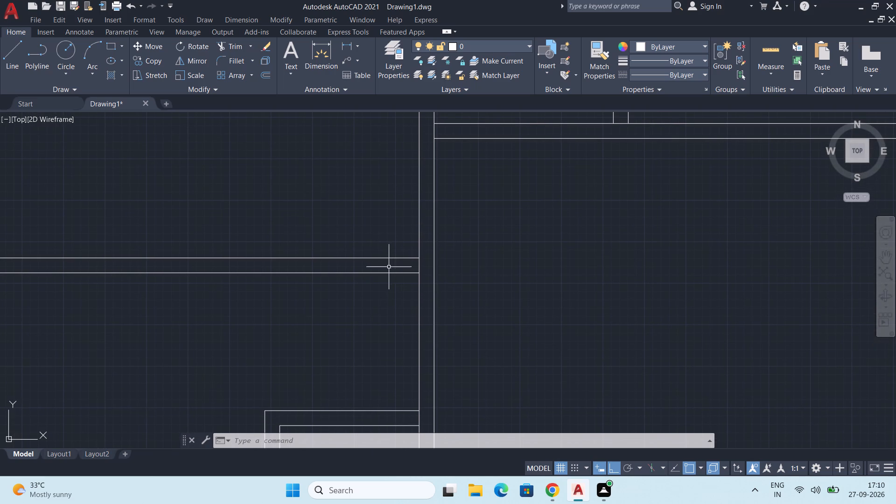
middle_click_drag(374, 261, 391, 216)
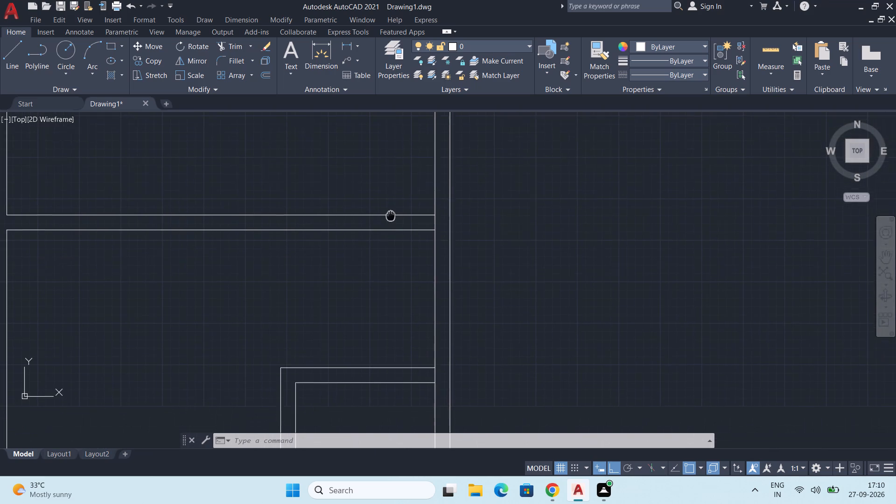
middle_click_drag(391, 216, 394, 219)
scroll(394, 219, "down", 1)
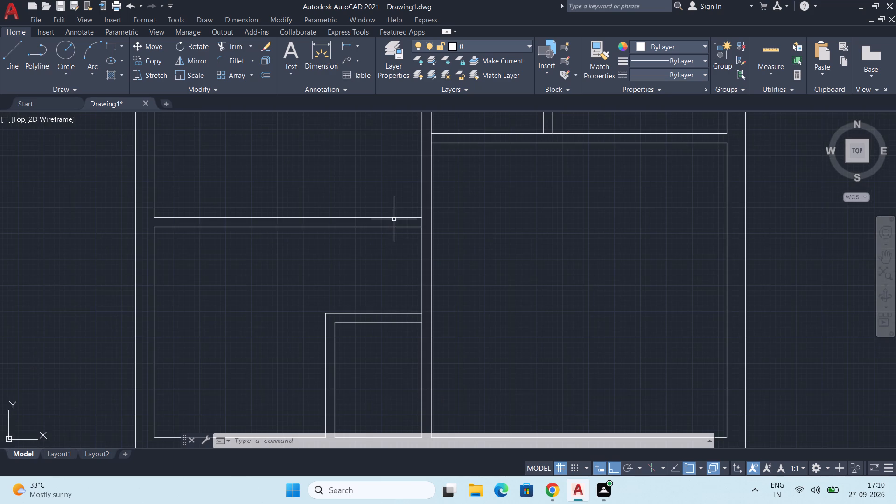
Stretch the central-wall ends of both lines of the left-side horizontal partition 4.5" across to the wall's far face line.
scroll(396, 227, "down", 1)
middle_click_drag(396, 227, 400, 257)
scroll(390, 255, "up", 1)
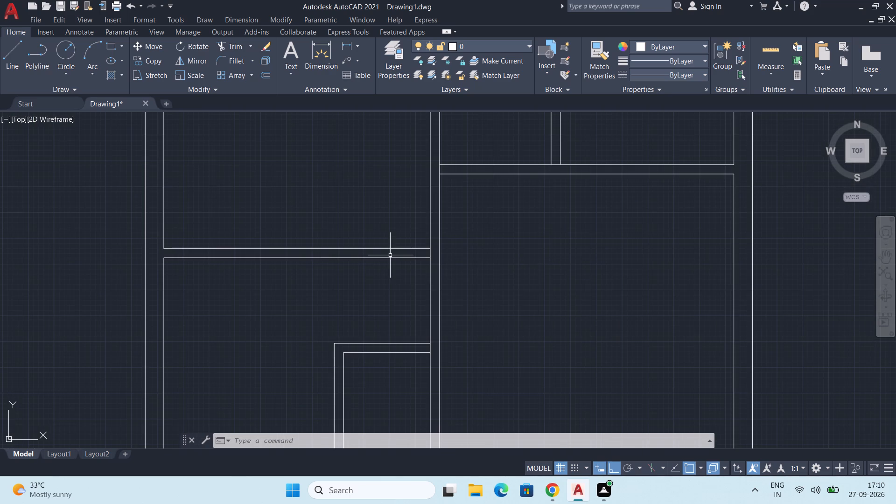
left_click(406, 258)
scroll(433, 255, "up", 1)
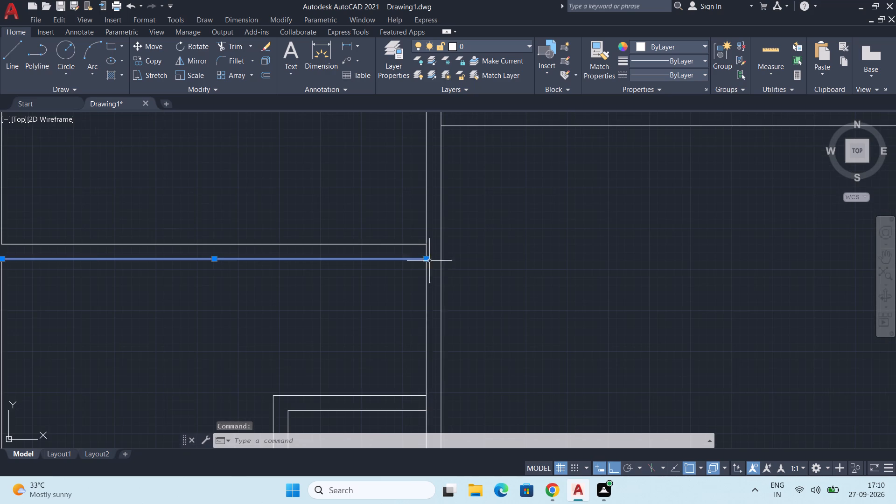
left_click(427, 260)
left_click(443, 257)
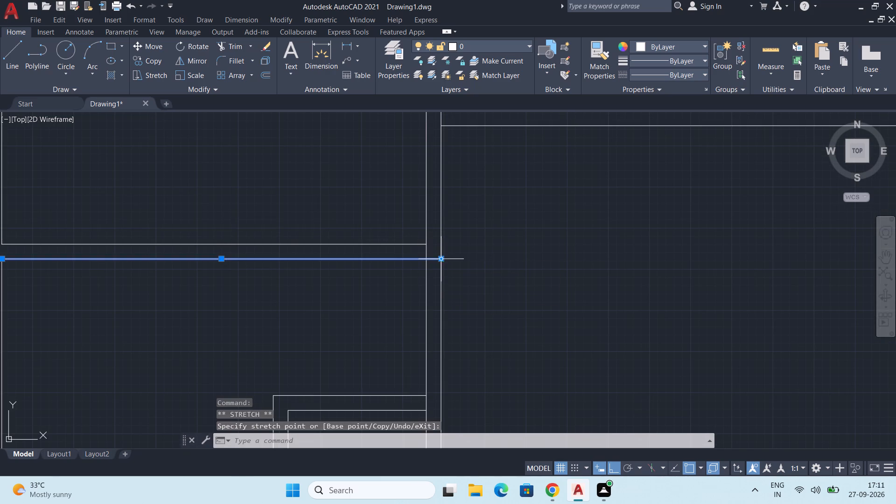
left_click(413, 245)
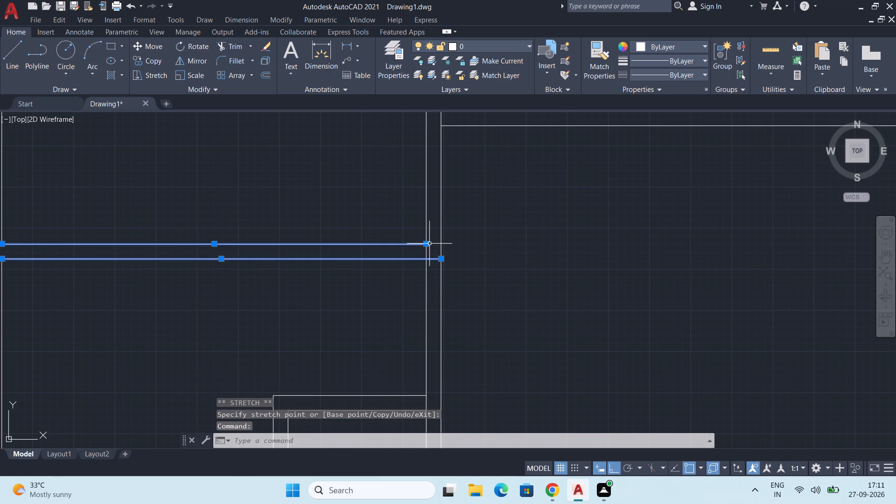
left_click(427, 244)
left_click(441, 244)
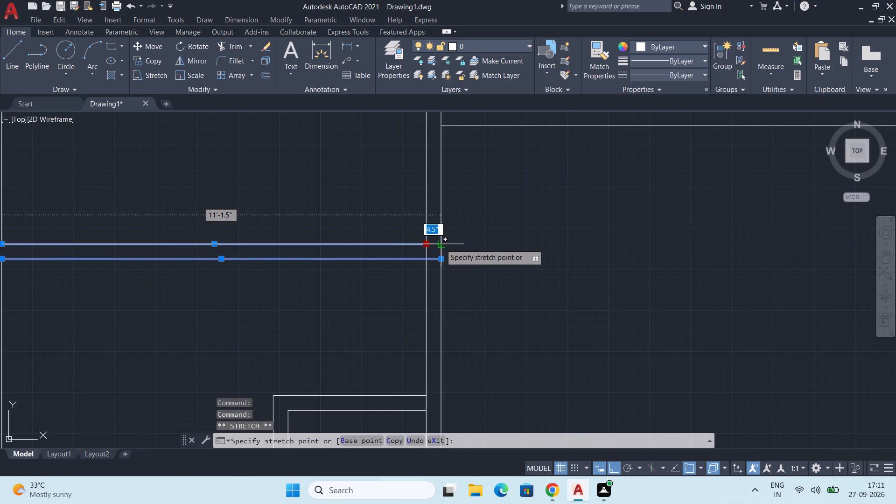
key("Escape")
Trim the central wall's near face line where the small corner room's top partition and the left horizontal partition meet it.
scroll(414, 277, "down", 2)
middle_click_drag(424, 303, 446, 259)
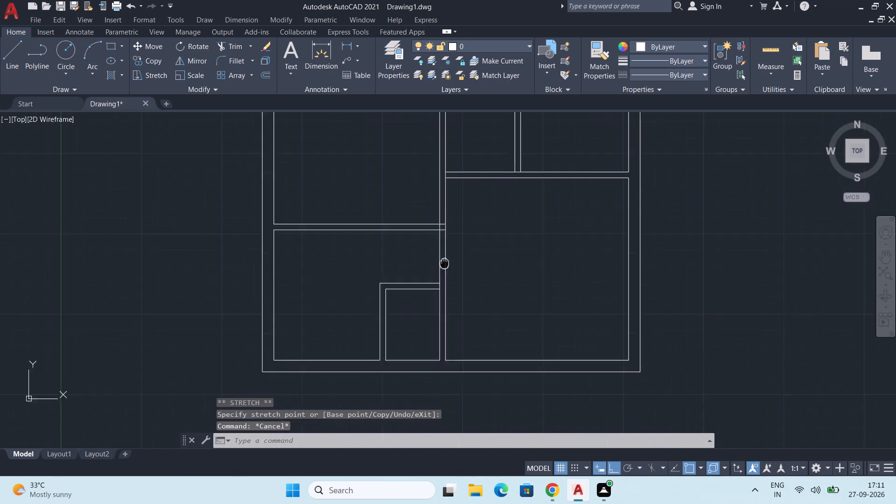
middle_click_drag(446, 259, 456, 238)
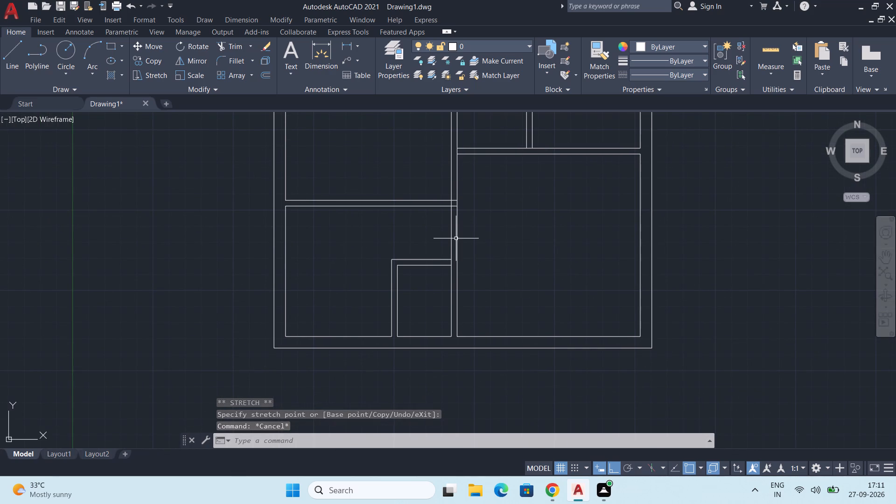
middle_click_drag(456, 247, 464, 261)
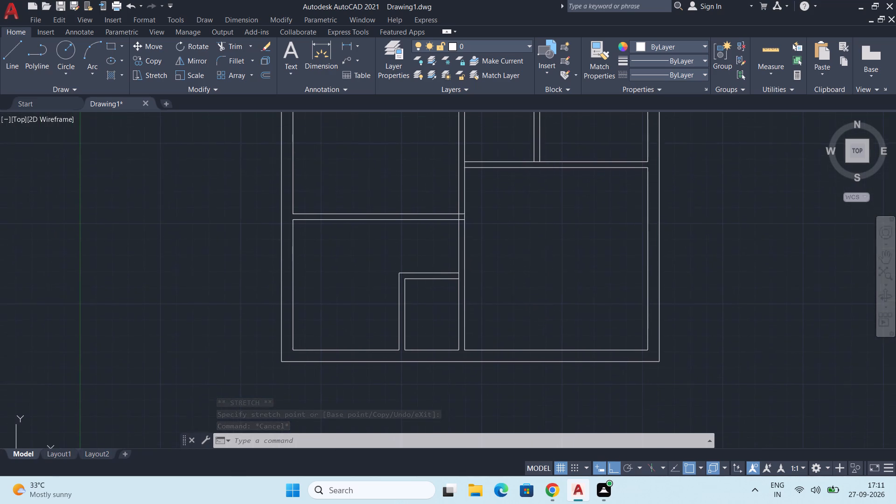
middle_click_drag(464, 261, 473, 243)
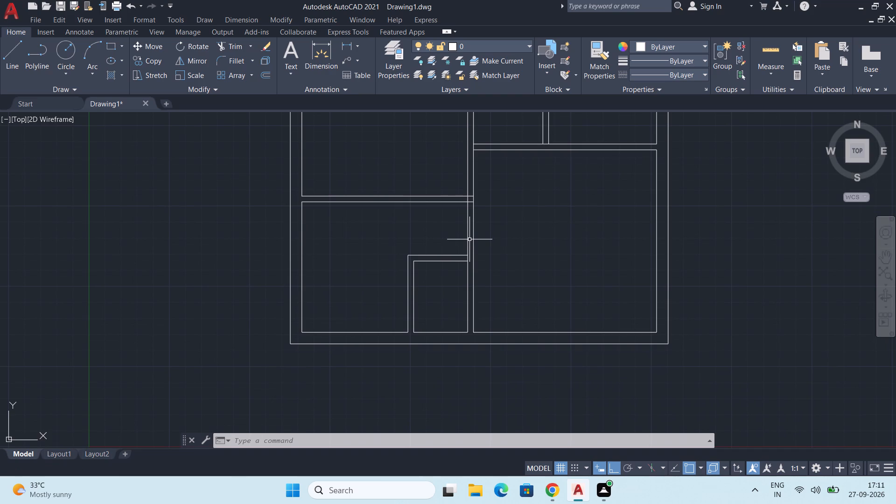
type("TR")
key("Return")
scroll(458, 269, "up", 1)
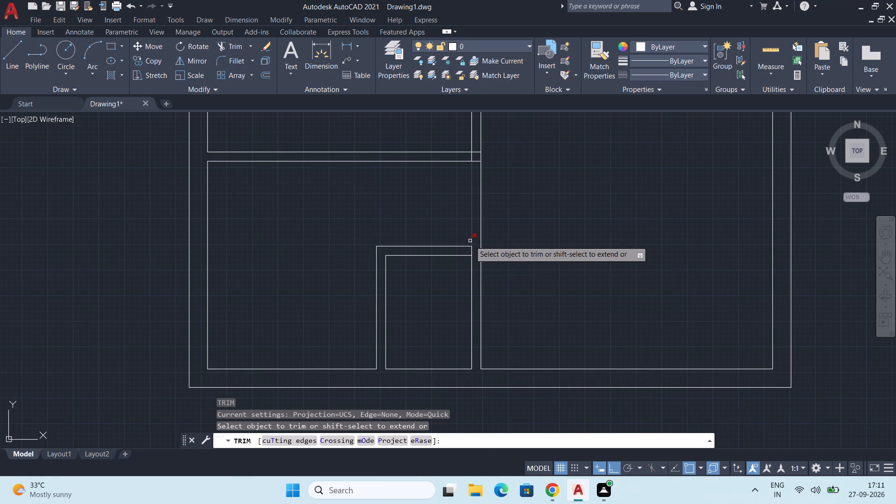
left_click(472, 252)
middle_click_drag(459, 227, 464, 265)
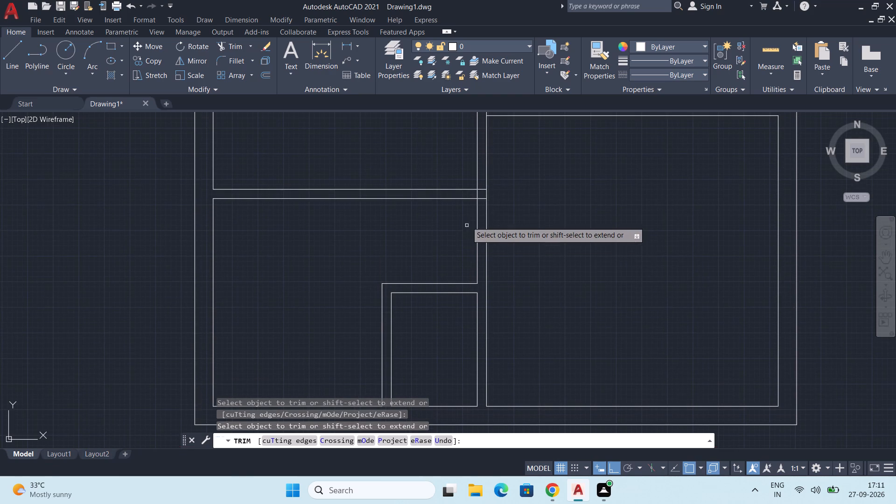
left_click(476, 195)
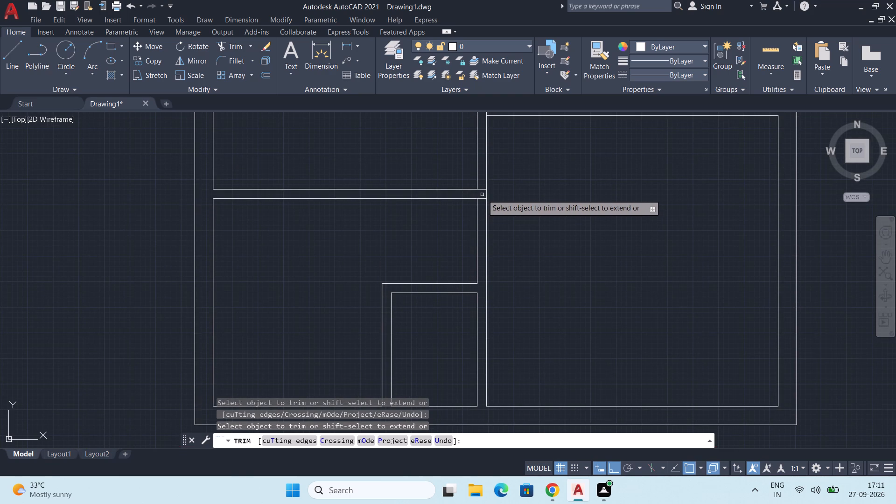
Trim away both central wall face lines between the left horizontal partition and the narrow room's top line, opening the narrow room's end.
middle_click_drag(381, 246, 382, 246)
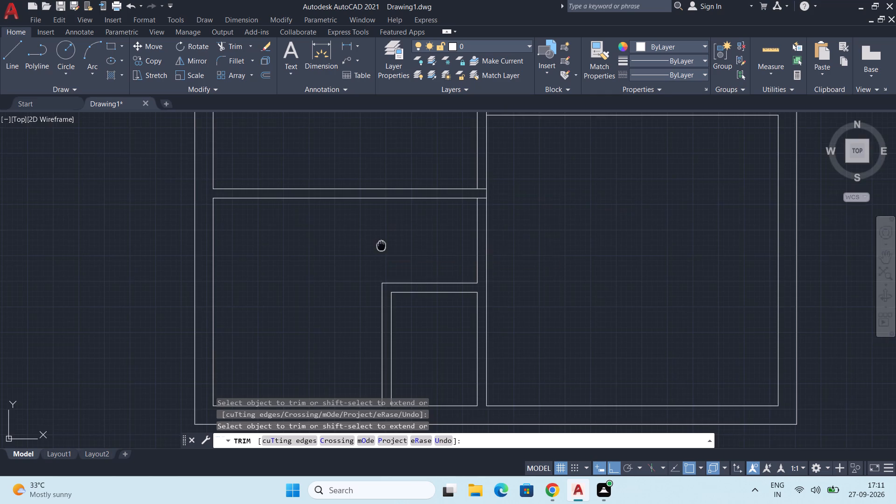
middle_click_drag(382, 246, 395, 279)
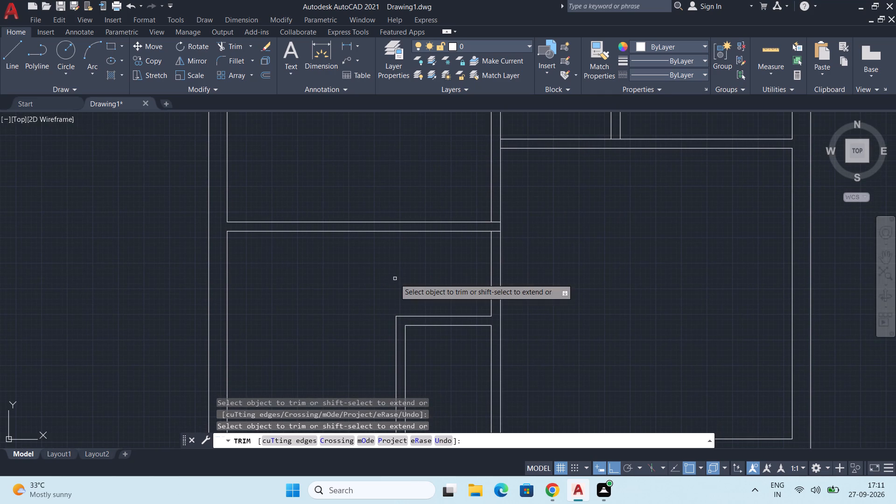
middle_click_drag(400, 265, 406, 356)
middle_click_drag(468, 264, 463, 343)
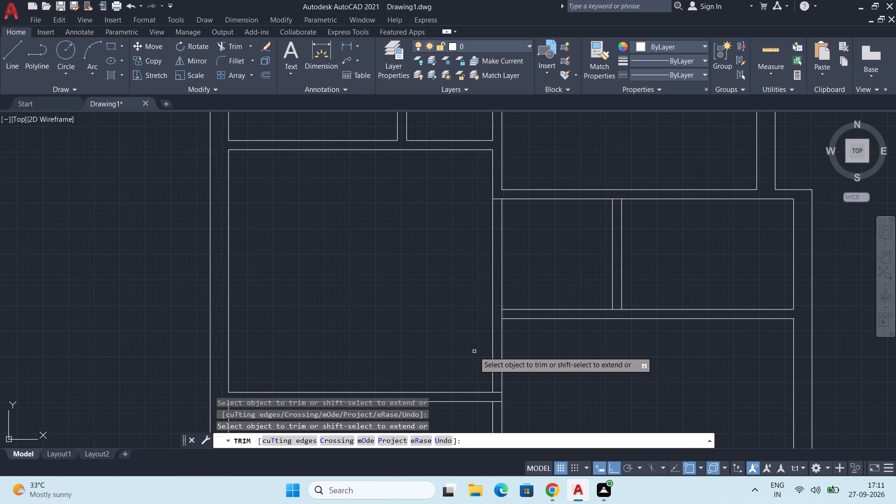
left_click(474, 351)
left_click(532, 351)
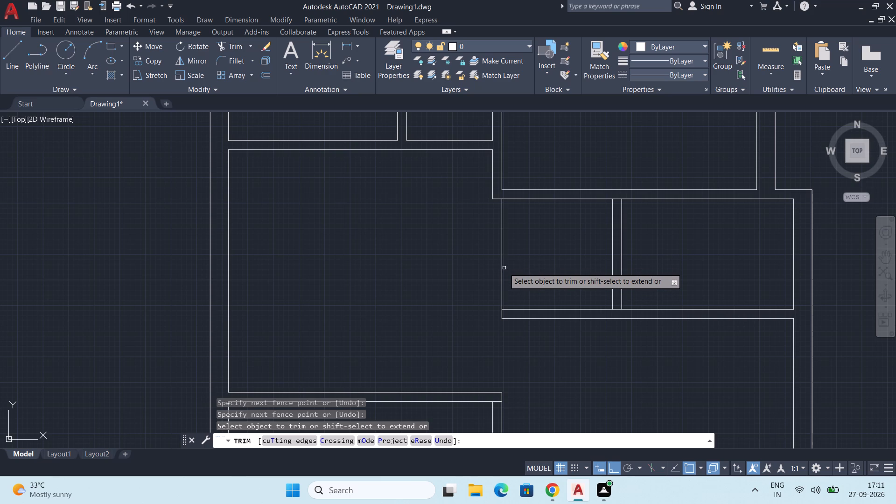
left_click(501, 270)
key("space")
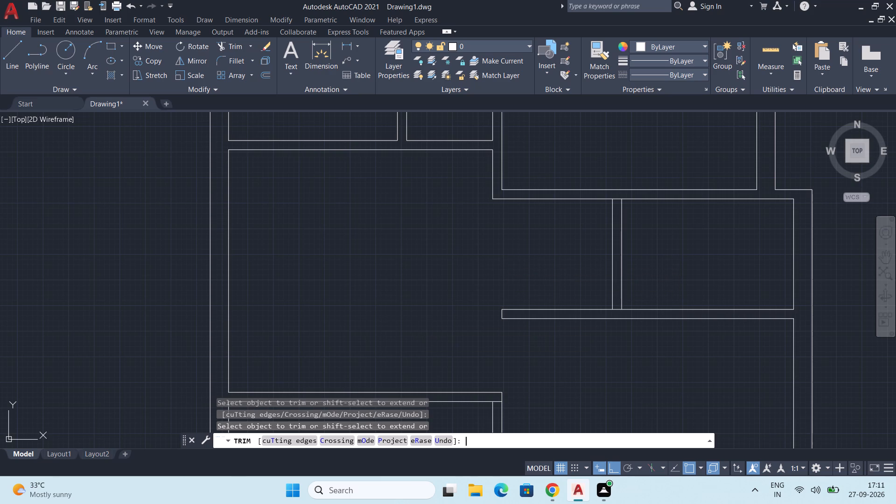
Draw a line from the wall corner 1'6" along the narrow room's top line, then perpendicular down to its bottom partition.
key("l")
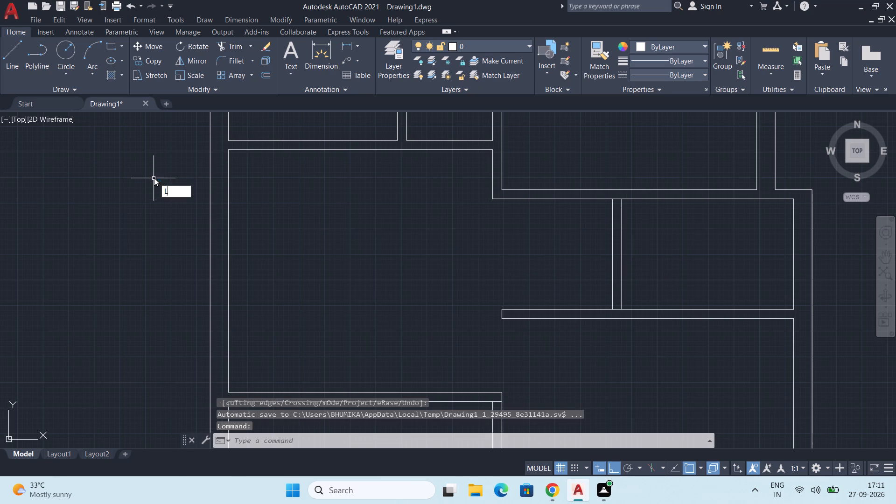
key("Return")
scroll(505, 216, "up", 1)
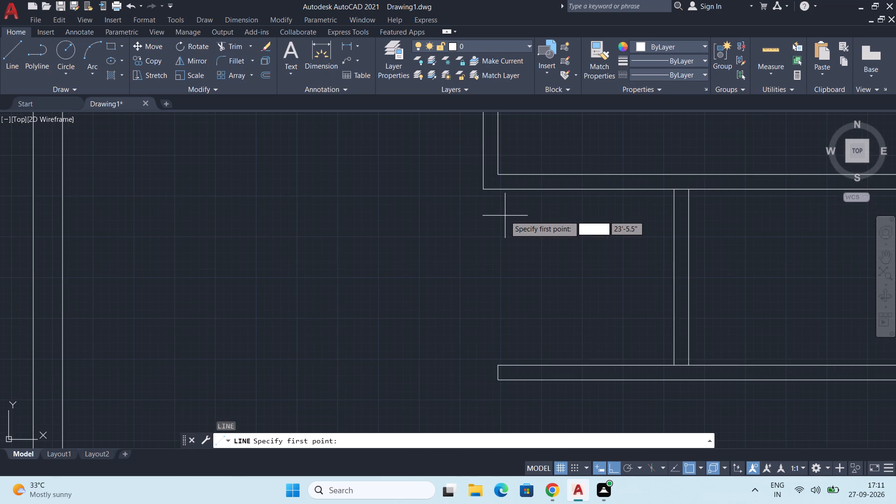
middle_click_drag(505, 216, 507, 236)
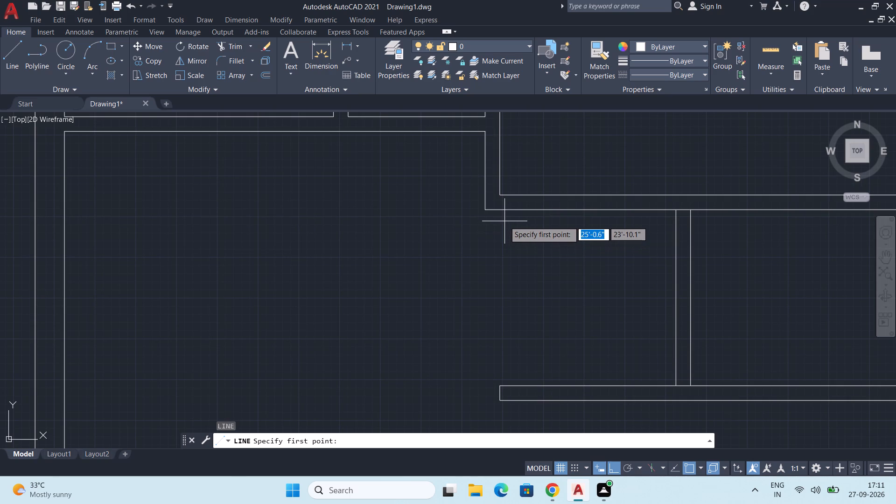
left_click(484, 209)
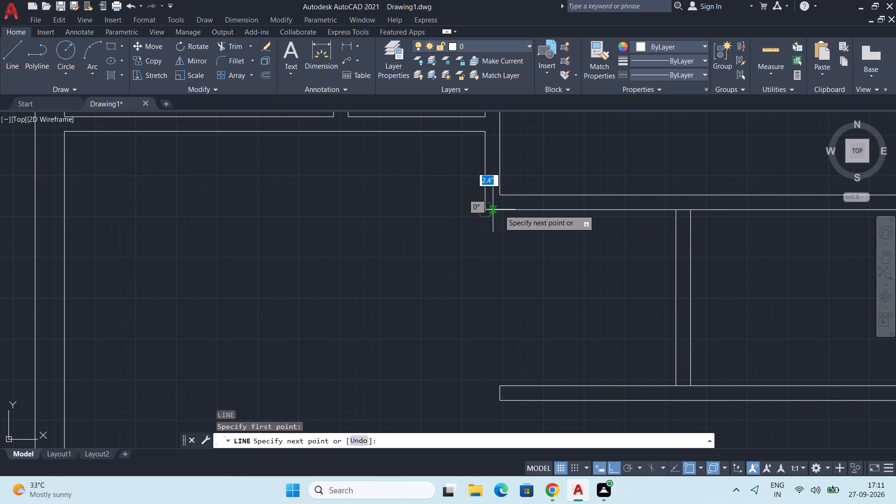
key("1")
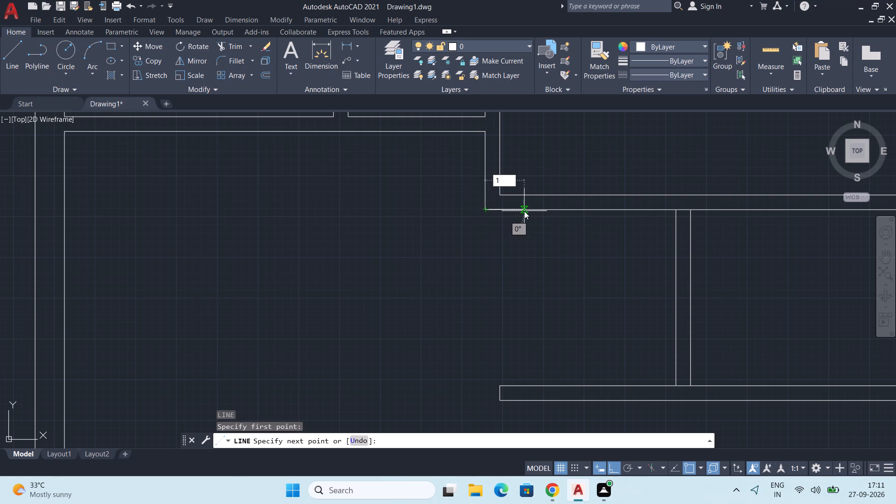
key("apostrophe")
type("6\"")
key("Return")
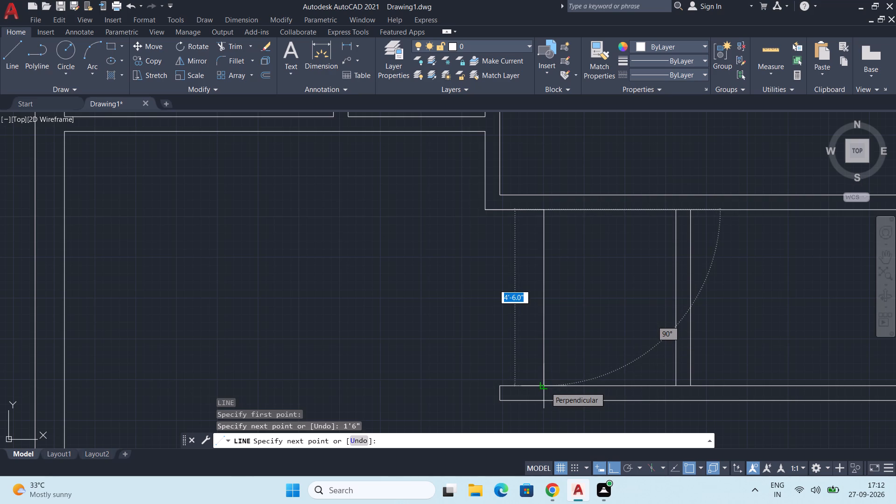
left_click(546, 387)
key("space")
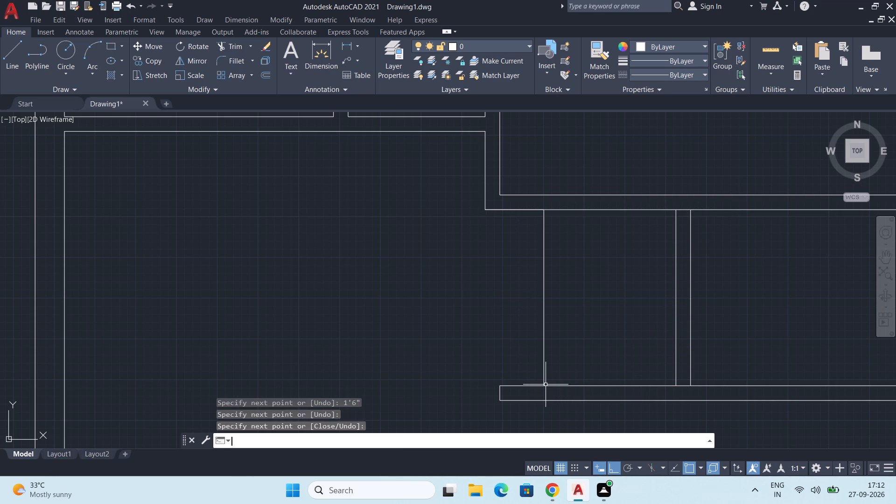
Offset the new vertical line 4.5" into the narrow room to form a partition.
type("OFF")
key("Return")
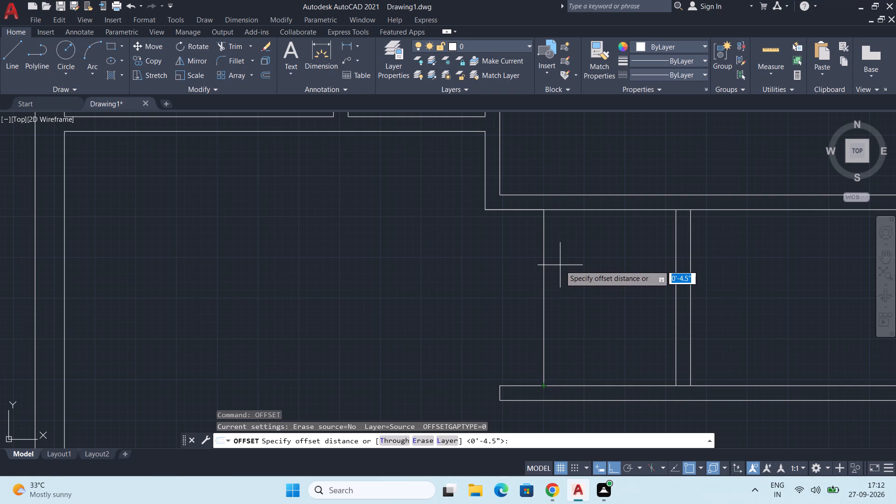
type("4.5\"")
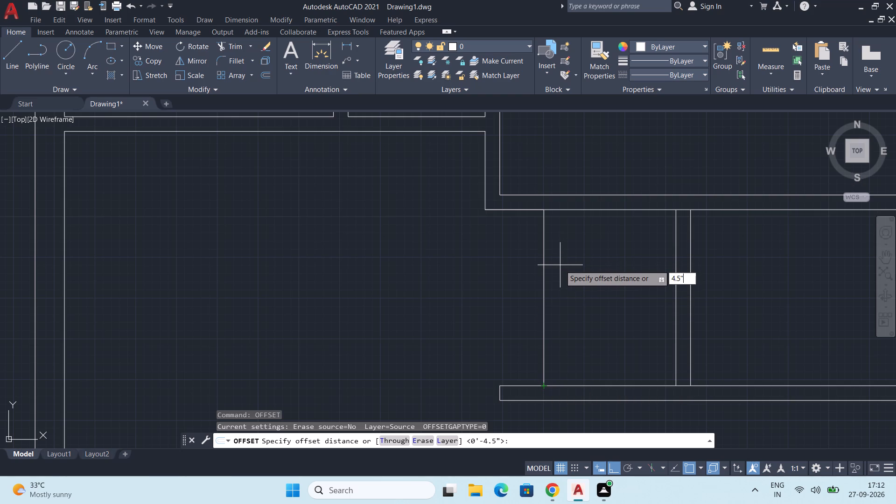
key("Return")
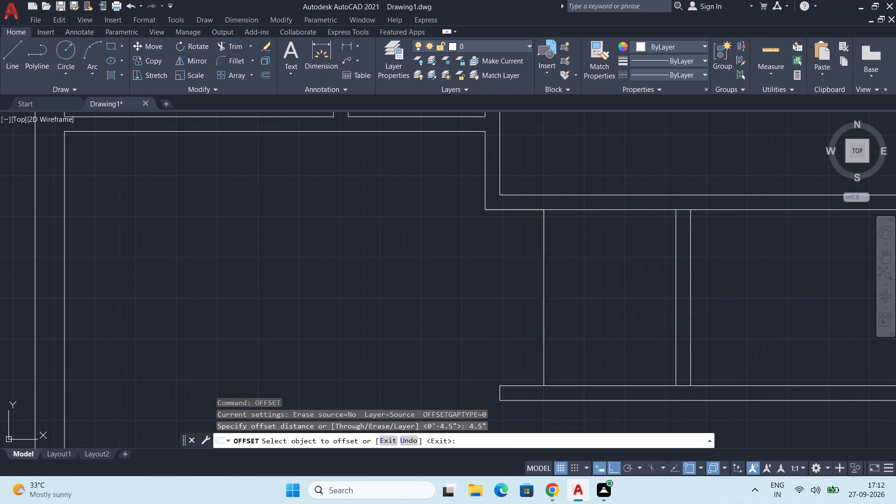
left_click(543, 295)
left_click(567, 298)
key("space")
Trim the narrow room's top and bottom lines between the faces of its two vertical partitions.
scroll(478, 376, "down", 1)
middle_click_drag(478, 377, 492, 331)
key("t")
key("r")
key("Return")
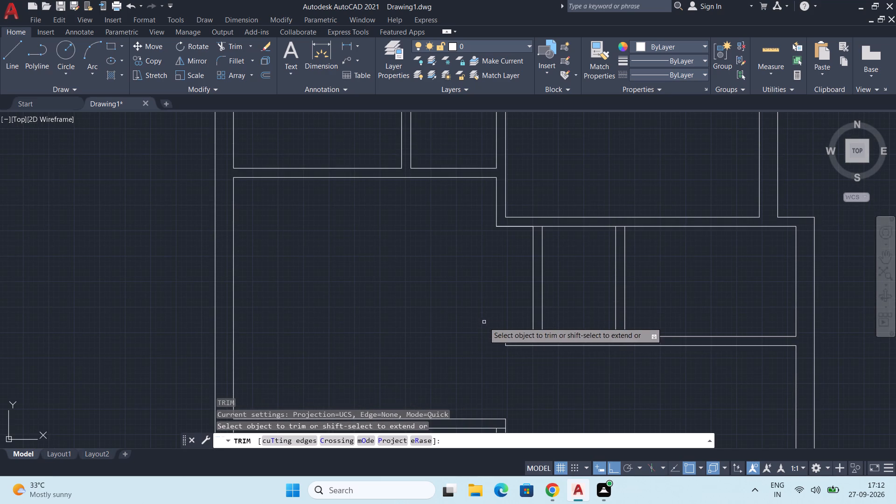
scroll(484, 322, "up", 2)
middle_click_drag(485, 320, 433, 406)
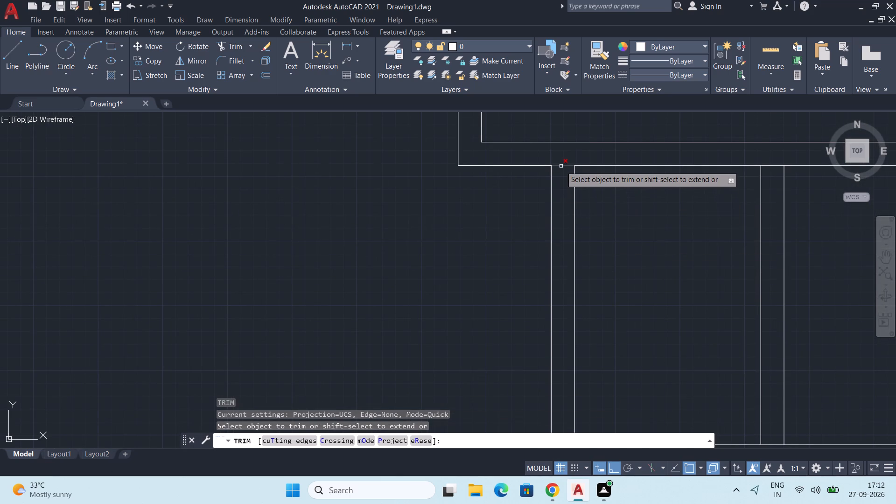
left_click(561, 166)
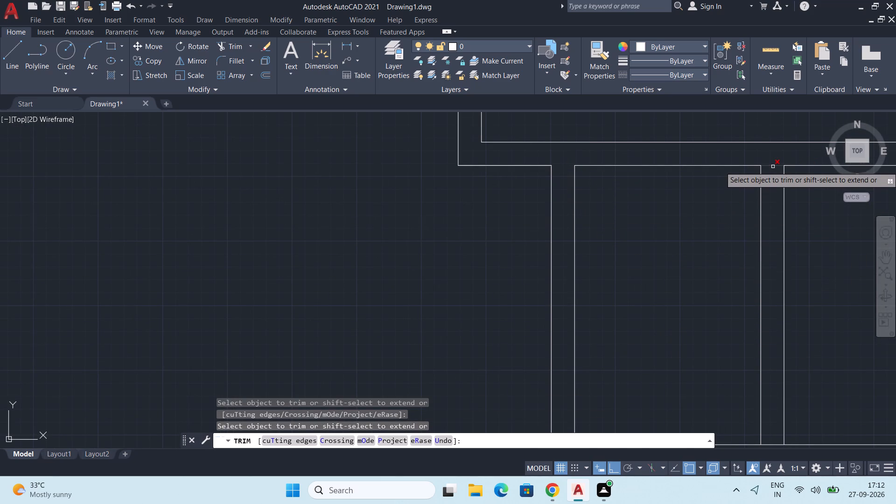
left_click(773, 167)
scroll(632, 336, "down", 1)
middle_click_drag(634, 319, 636, 246)
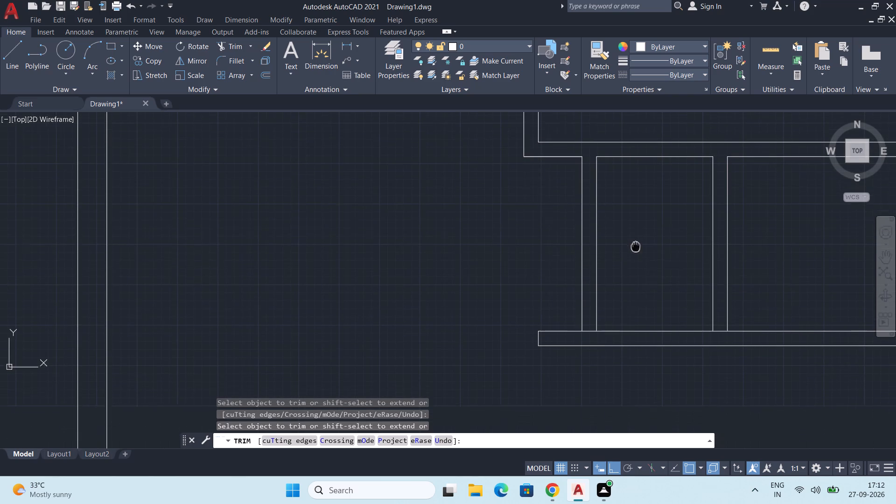
middle_click_drag(636, 246, 636, 246)
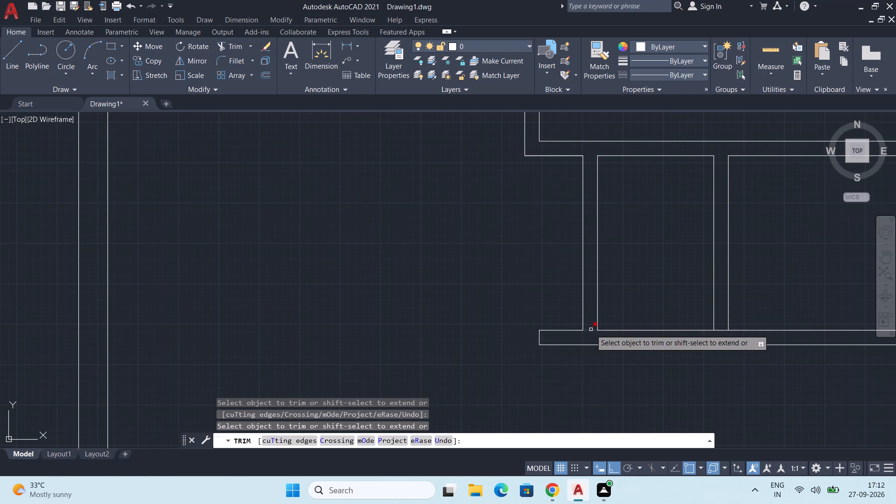
left_click(591, 329)
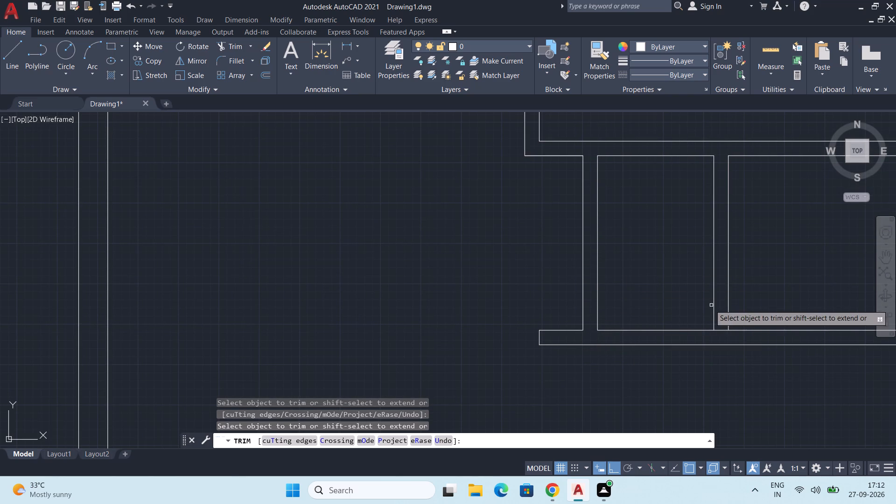
left_click(720, 330)
Trim away the short line between the central wall's two faces at the top corner of the lowest left room.
scroll(712, 334, "down", 2)
middle_click_drag(713, 369, 640, 301)
scroll(643, 342, "down", 1)
middle_click_drag(643, 346, 641, 307)
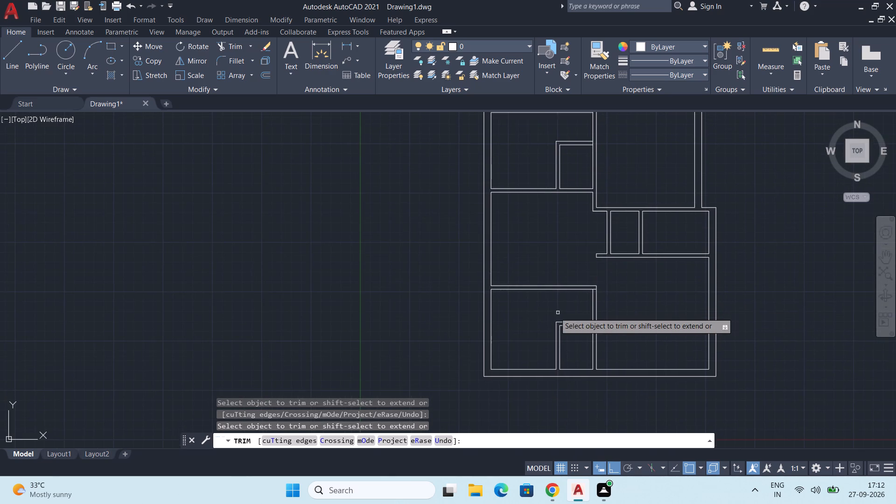
scroll(543, 308, "up", 3)
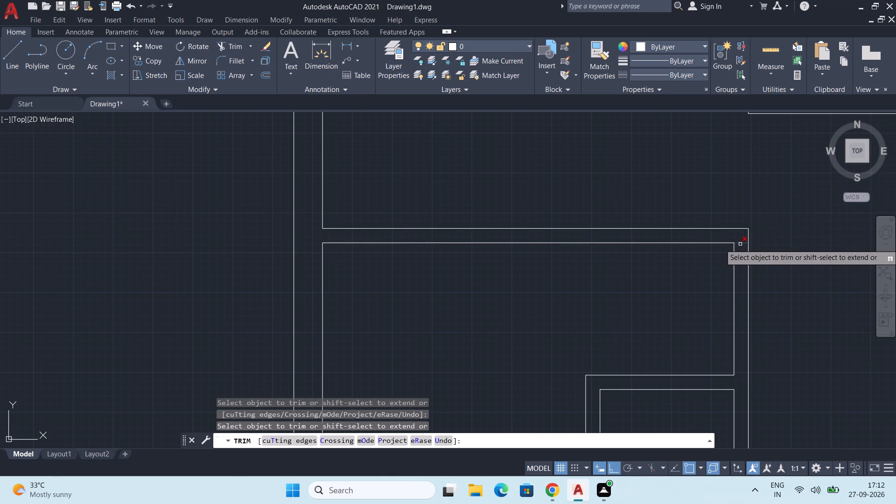
left_click(740, 244)
scroll(669, 319, "down", 3)
middle_click_drag(672, 326, 536, 325)
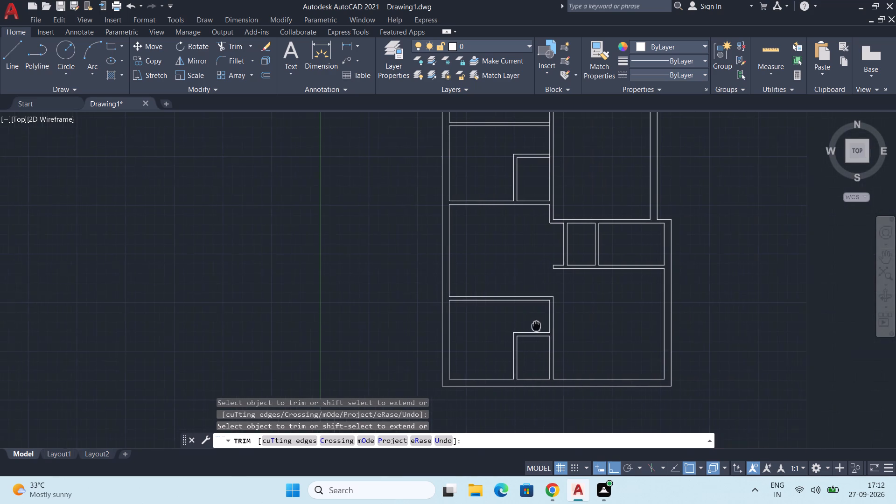
middle_click_drag(536, 325, 533, 325)
middle_click_drag(526, 297, 522, 352)
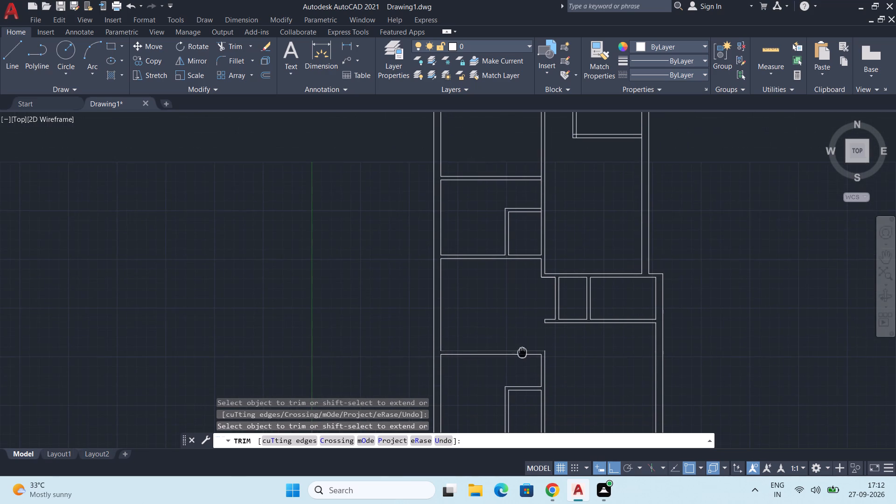
middle_click_drag(522, 352, 522, 363)
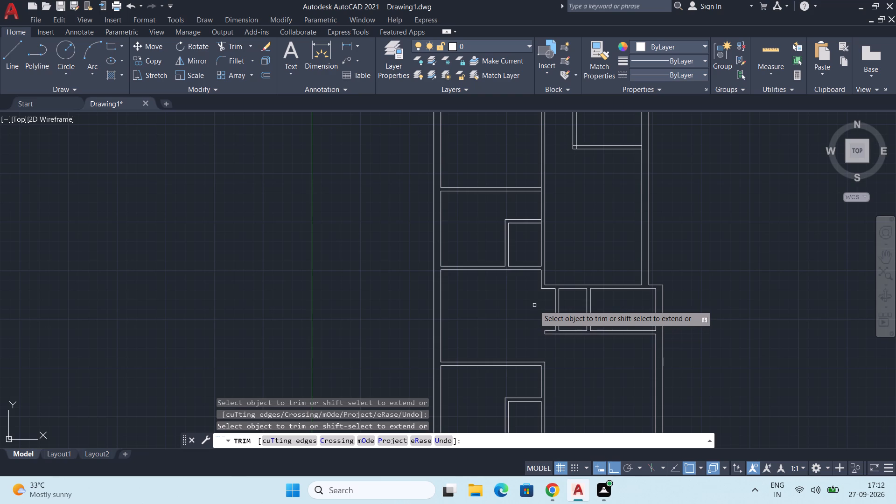
middle_click_drag(510, 356, 510, 350)
key("space")
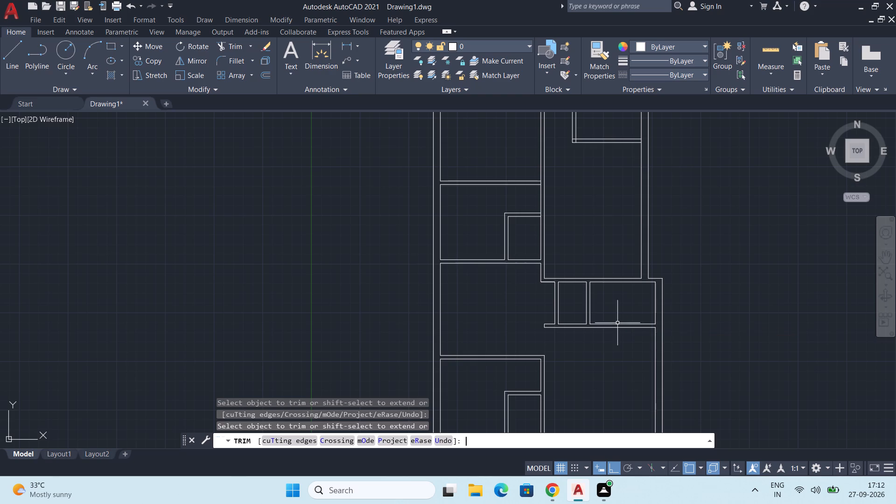
Draw a line from the large upper room's lower-right inner corner 3'6.5" up the wall, then across to its outer face.
middle_click_drag(617, 322, 581, 435)
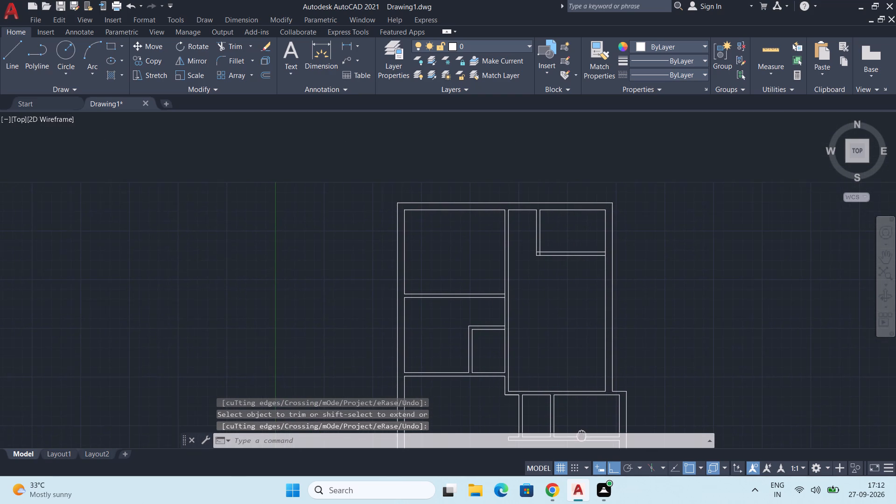
middle_click_drag(581, 435, 581, 436)
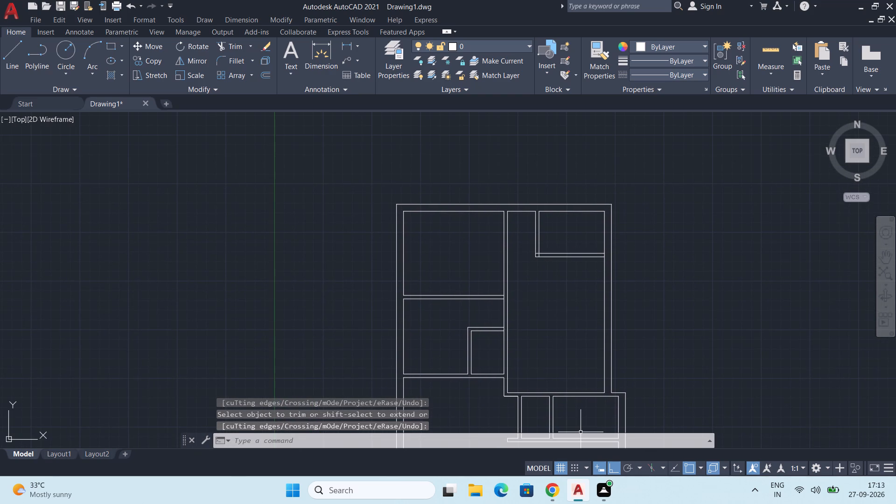
scroll(596, 399, "down", 1)
middle_click_drag(596, 399, 601, 349)
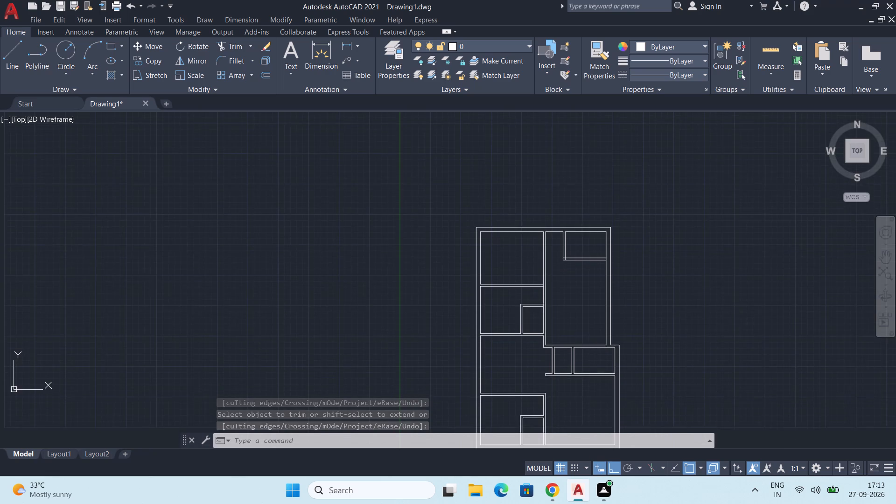
scroll(602, 349, "up", 2)
middle_click_drag(617, 350, 612, 446)
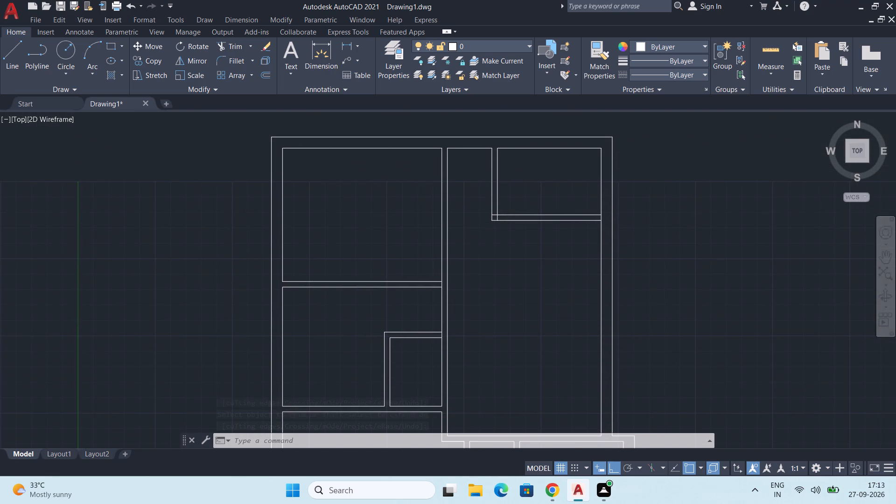
middle_click_drag(611, 435, 605, 474)
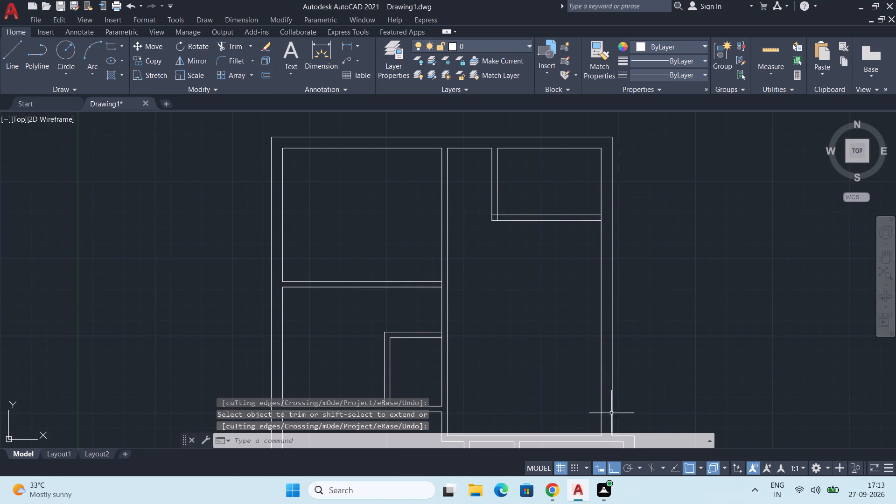
middle_click_drag(612, 402, 609, 326)
left_click(11, 49)
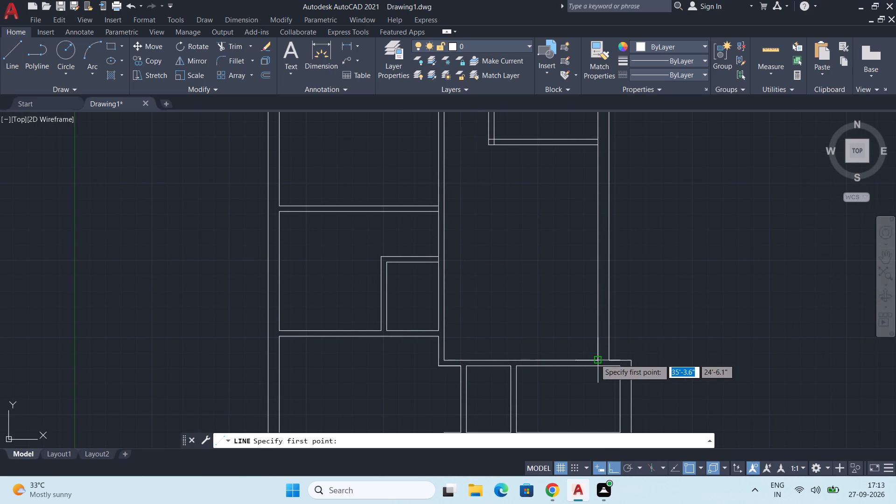
scroll(594, 358, "up", 2)
left_click(599, 364)
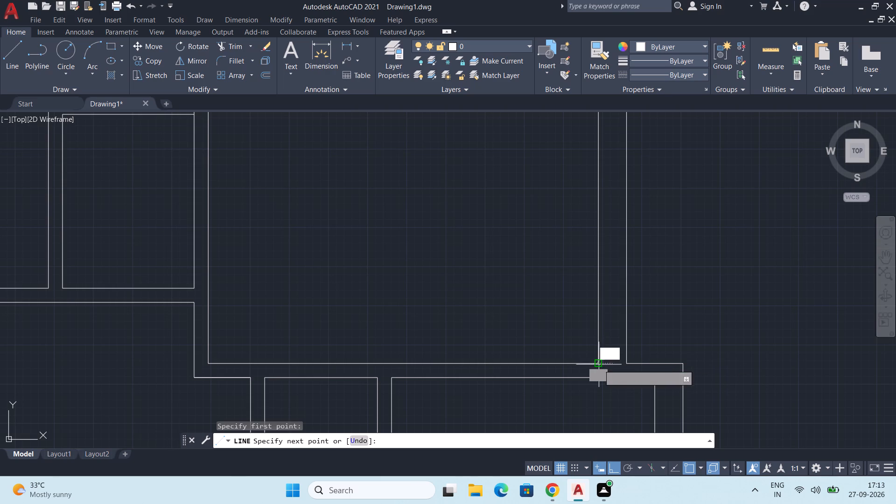
type("3'6.5")
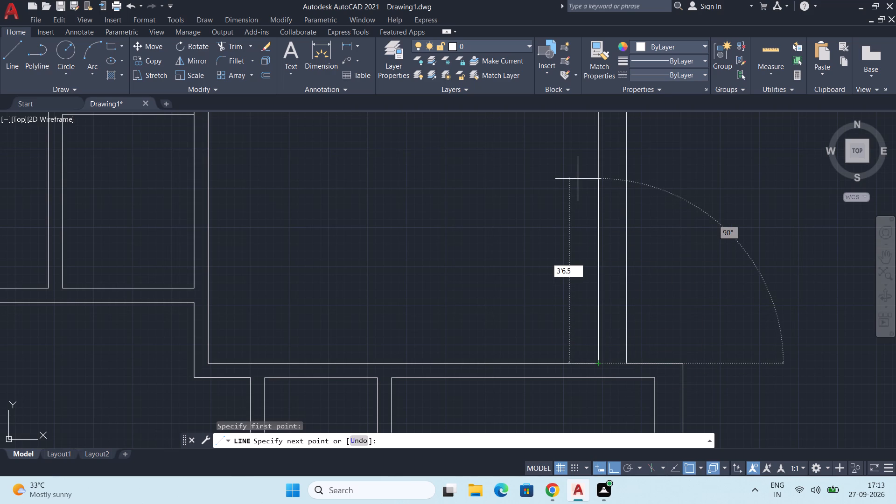
key("shift+quotedbl")
key("Return")
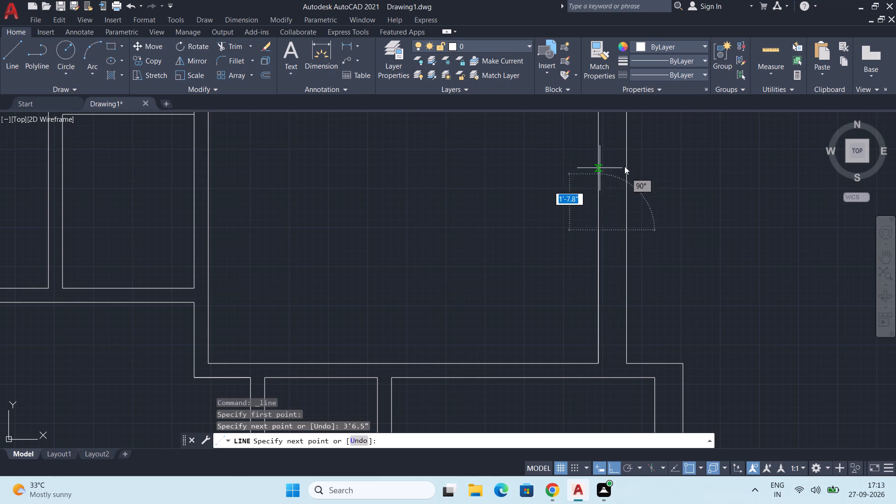
left_click(627, 229)
key("Escape")
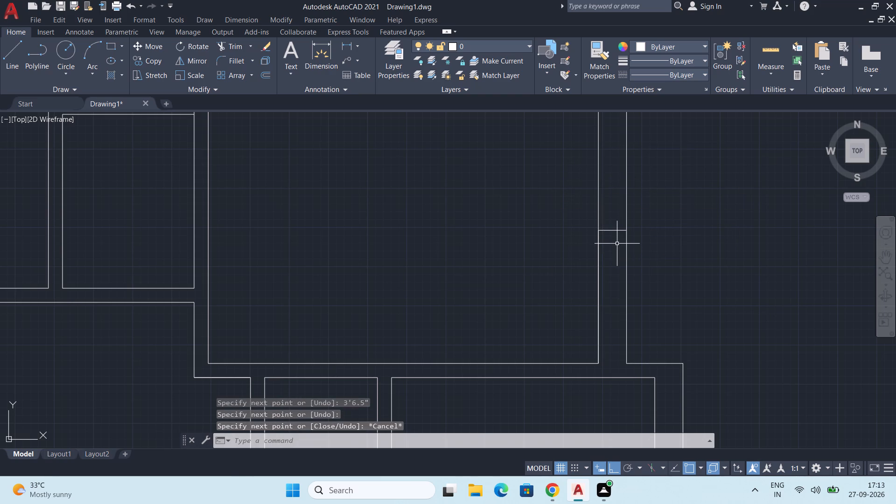
Stretch the end of the large room's bottom wall line 9" to the right wall's outer corner.
scroll(628, 265, "down", 1)
middle_click_drag(629, 268, 609, 259)
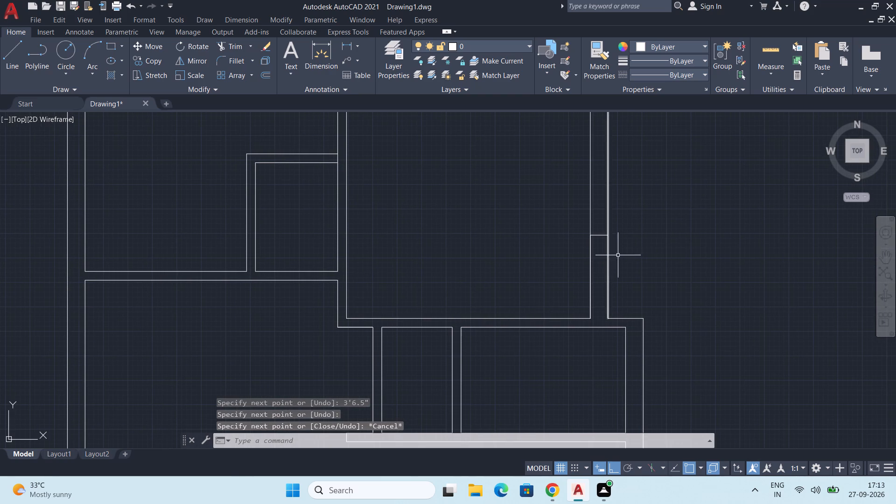
middle_click(659, 258)
middle_click_drag(663, 297, 667, 279)
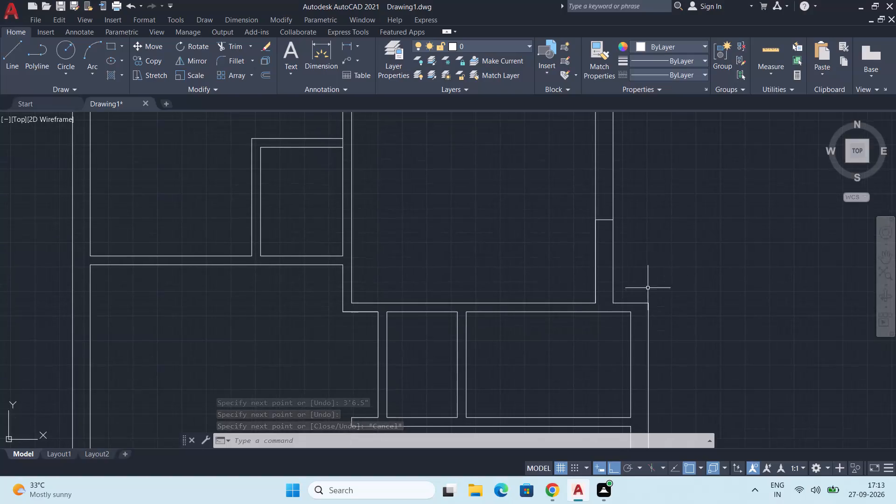
scroll(644, 290, "up", 2)
left_click(499, 325)
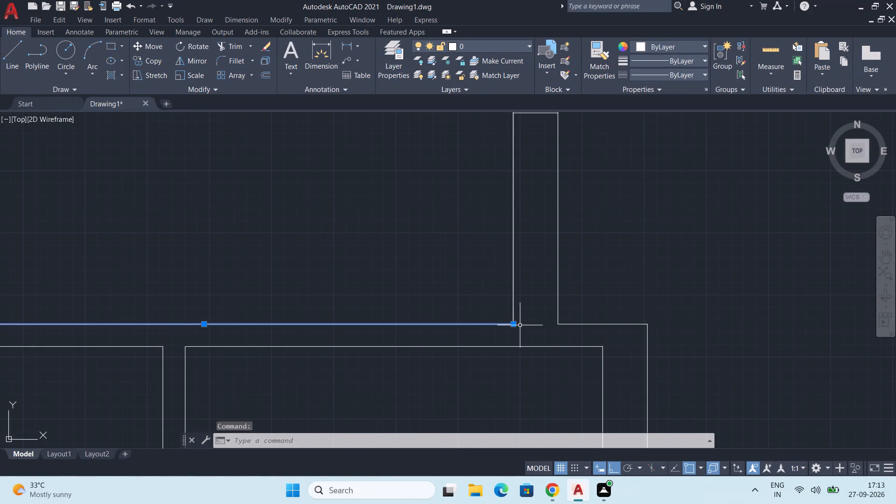
left_click(516, 325)
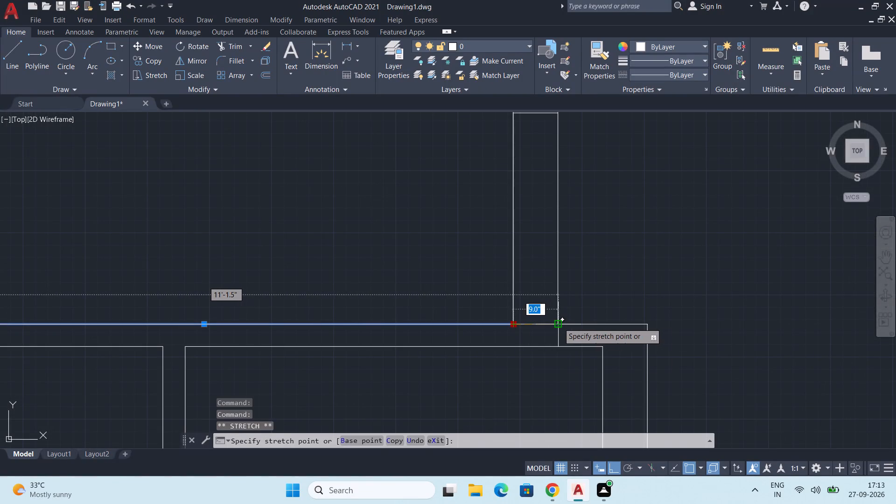
left_click(559, 323)
key("Escape")
Trim both faces of the right exterior wall between the new cross line and the bottom wall, leaving an opening.
key("t")
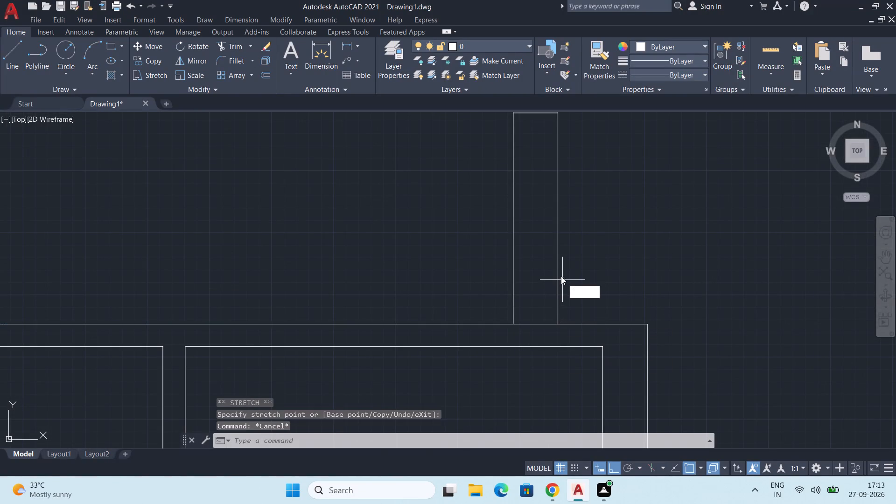
key("r")
key("Return")
left_click(467, 211)
left_click(610, 222)
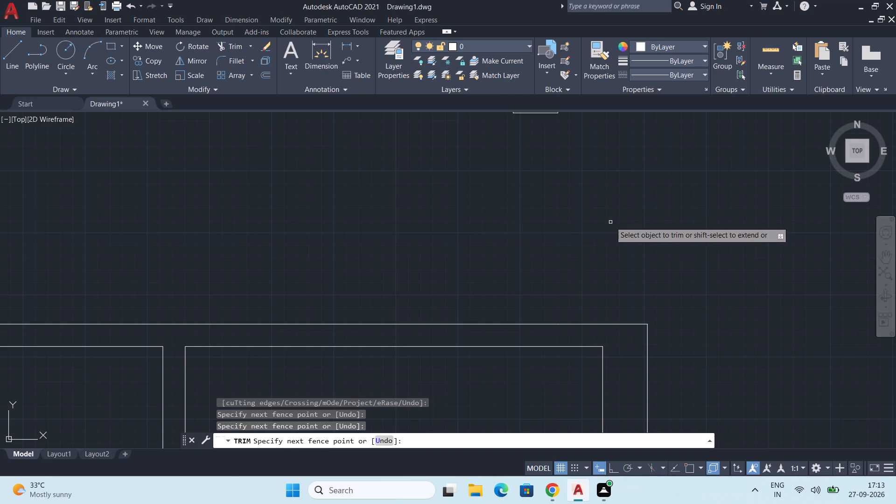
scroll(610, 222, "down", 2)
scroll(632, 287, "down", 2)
middle_click_drag(640, 296, 594, 306)
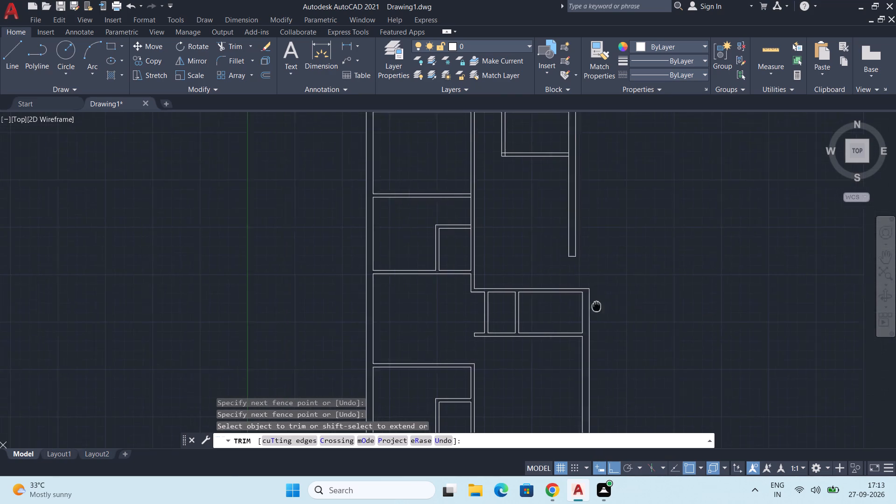
middle_click_drag(594, 306, 563, 307)
key("space")
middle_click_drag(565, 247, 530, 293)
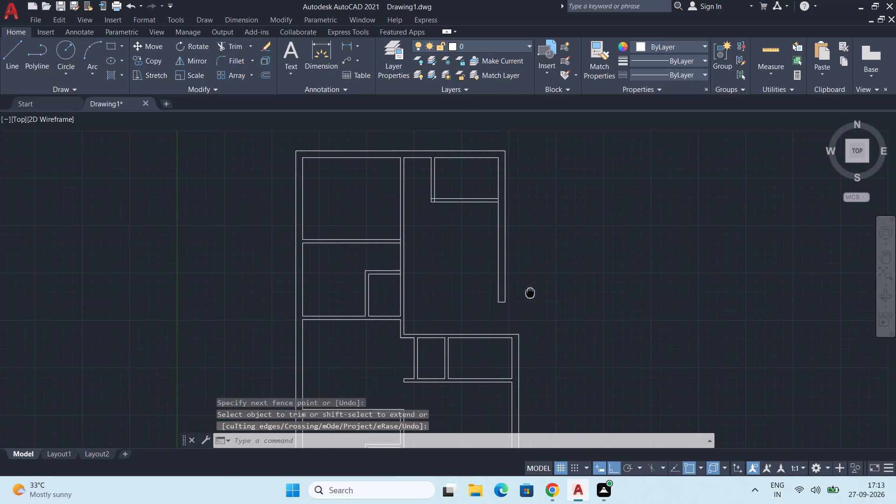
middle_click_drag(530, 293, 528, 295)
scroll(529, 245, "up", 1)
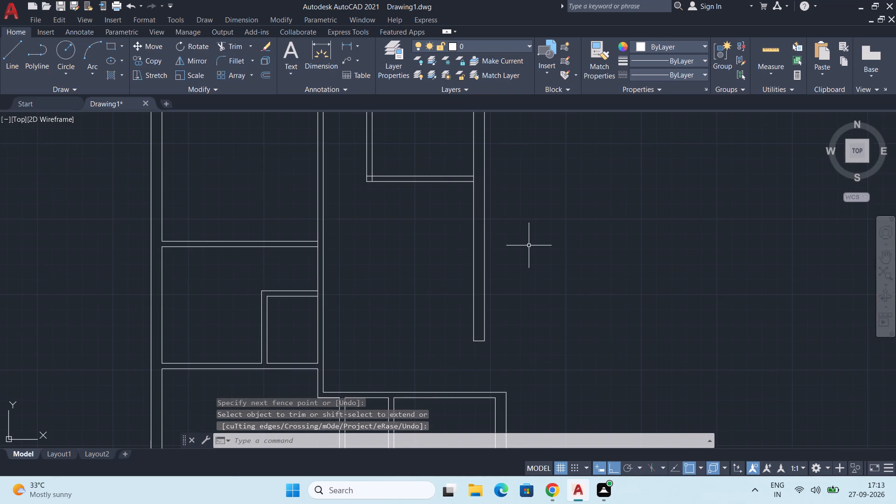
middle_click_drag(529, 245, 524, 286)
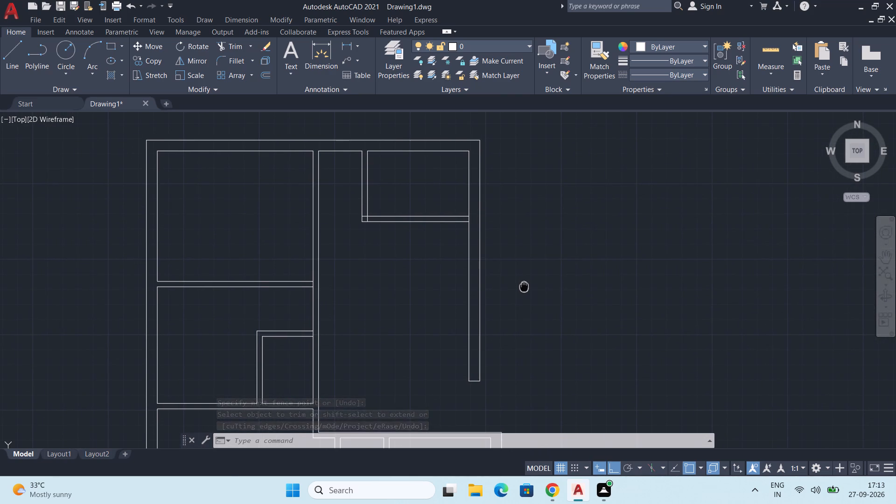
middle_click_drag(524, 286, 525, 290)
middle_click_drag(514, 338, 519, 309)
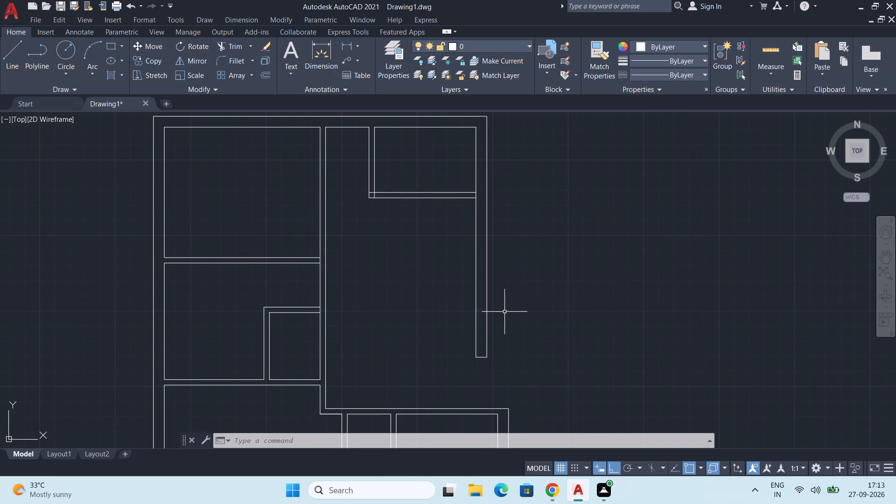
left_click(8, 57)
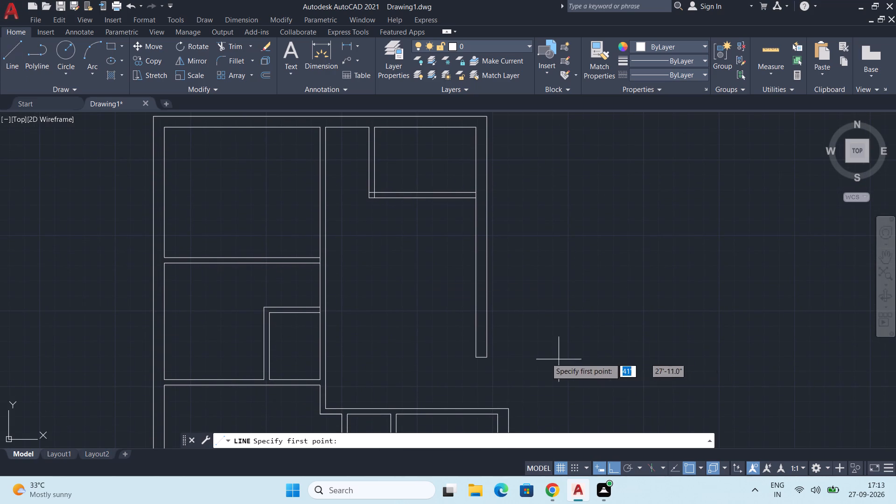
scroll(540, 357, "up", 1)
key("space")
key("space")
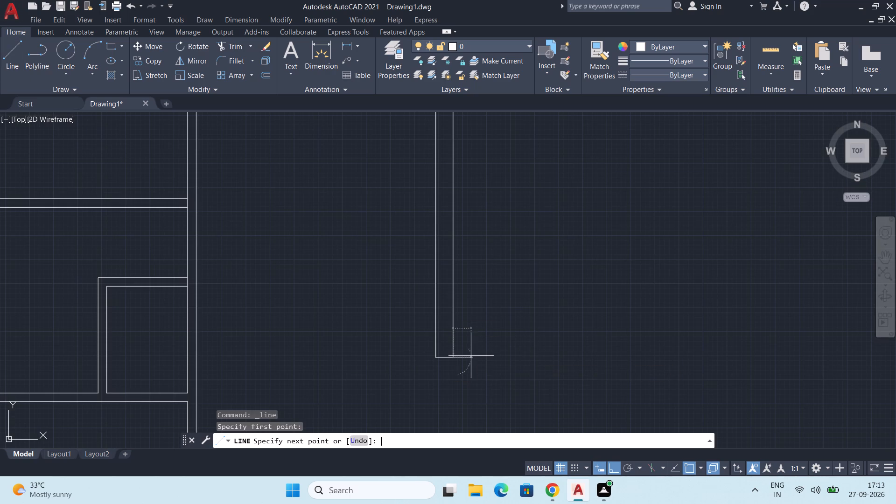
Offset the shortened right wall's end line 1'6" upward within the wall.
type("OFF")
key("Return")
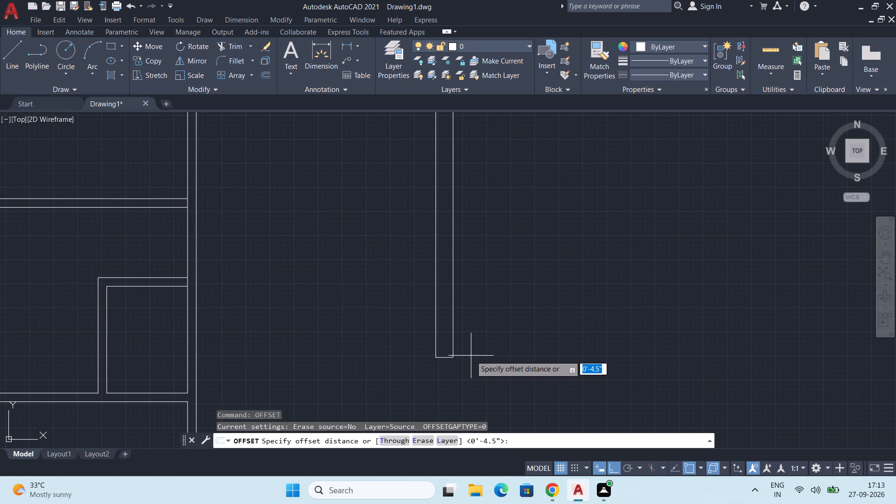
type("1'6\"")
key("Return")
scroll(474, 345, "up", 1)
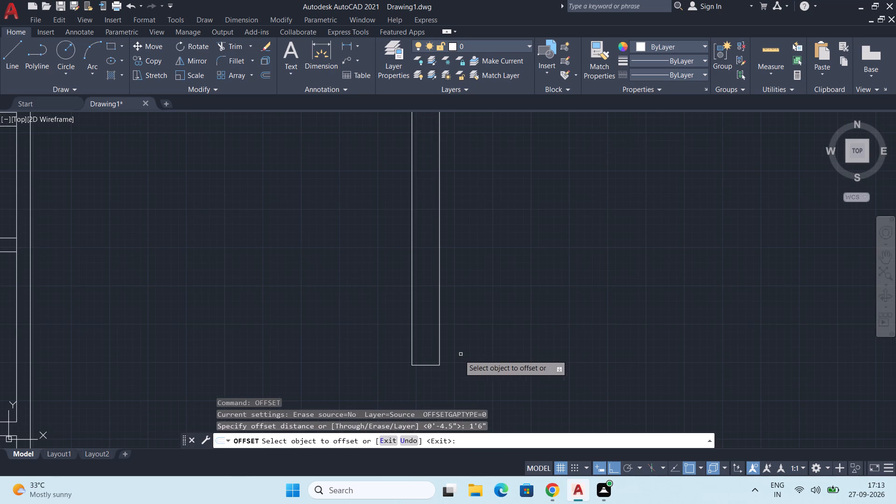
left_click(423, 366)
left_click(418, 270)
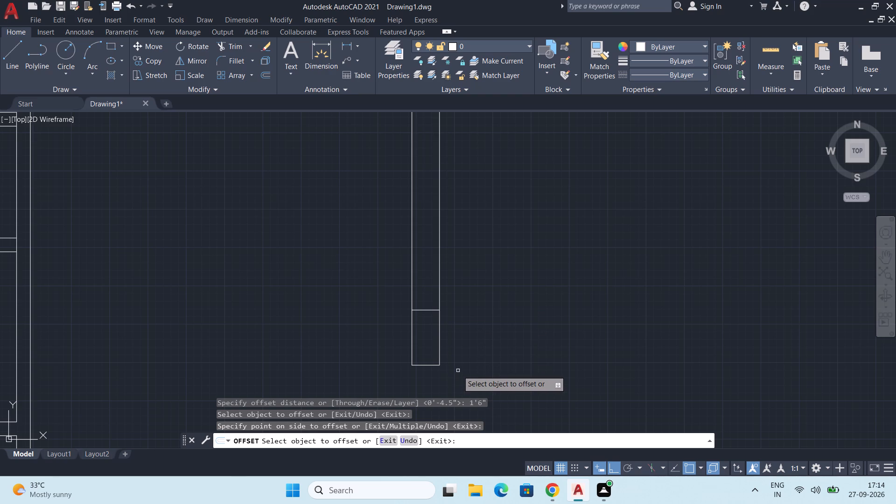
scroll(457, 370, "down", 2)
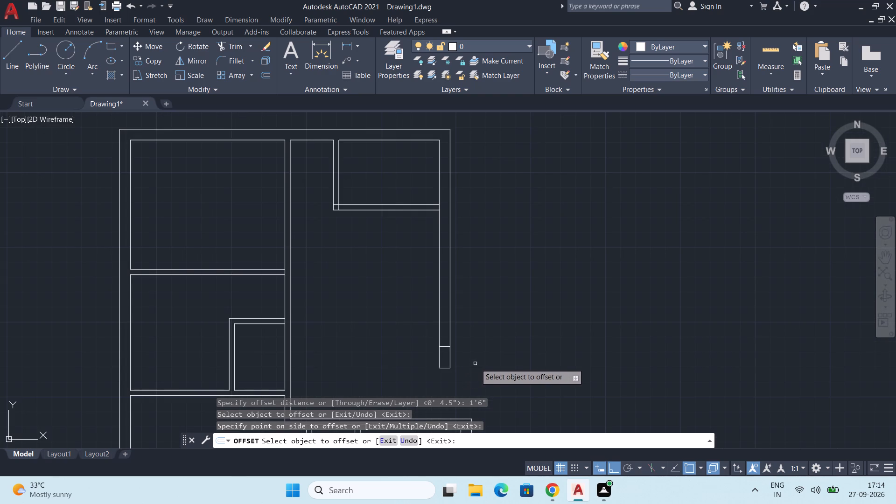
middle_click_drag(510, 367, 507, 322)
scroll(443, 324, "up", 2)
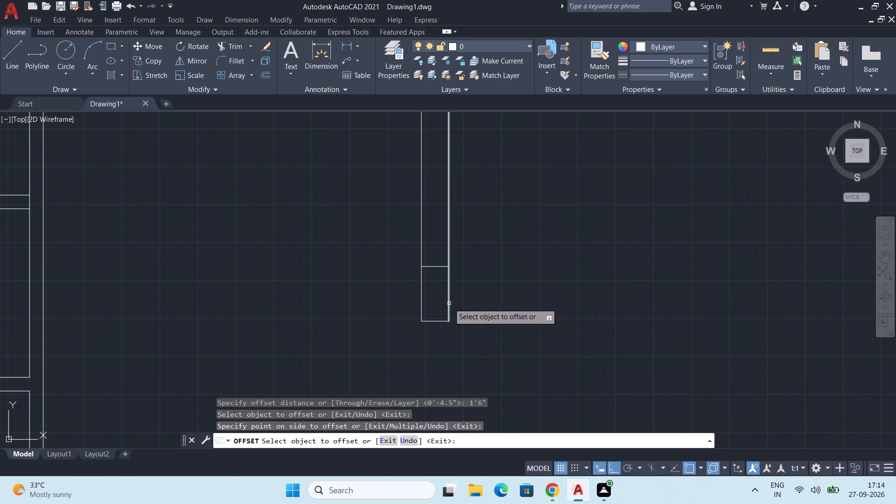
Draw a 1'6" by 9" rectangle of lines outward from the shortened right wall's lower outer corner, flush with its end.
key("space")
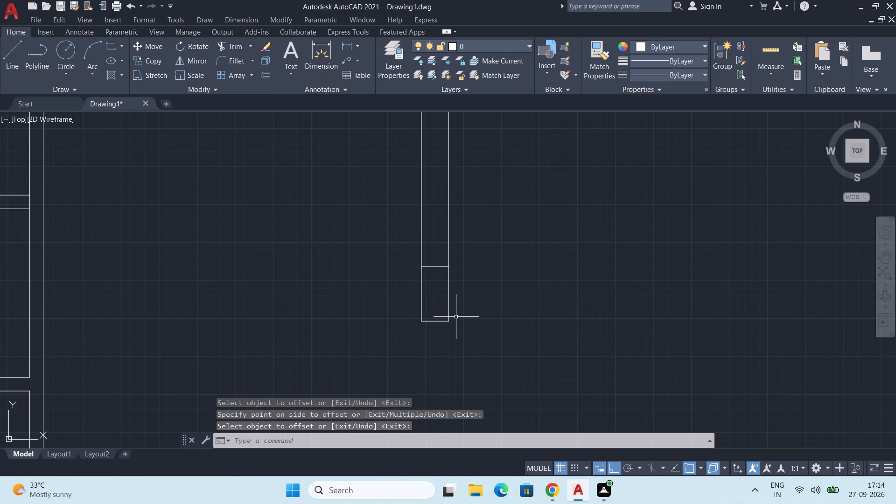
middle_click_drag(456, 316, 455, 310)
key("l")
key("Return")
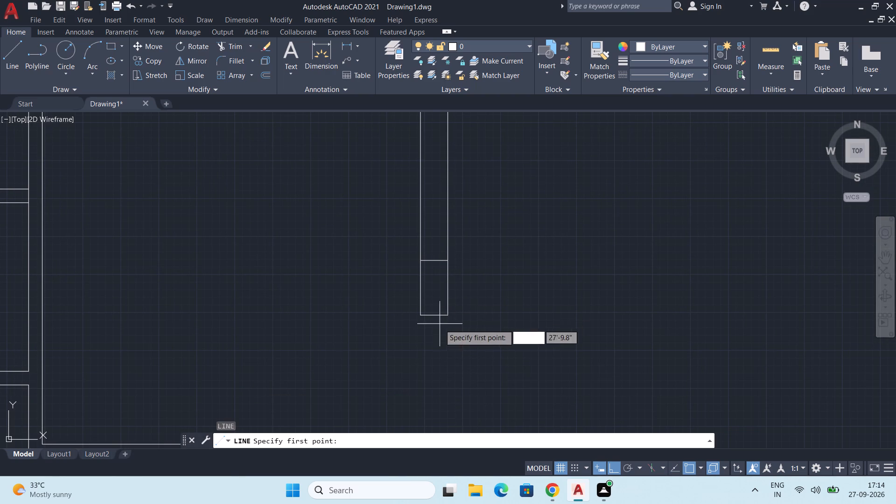
left_click(449, 315)
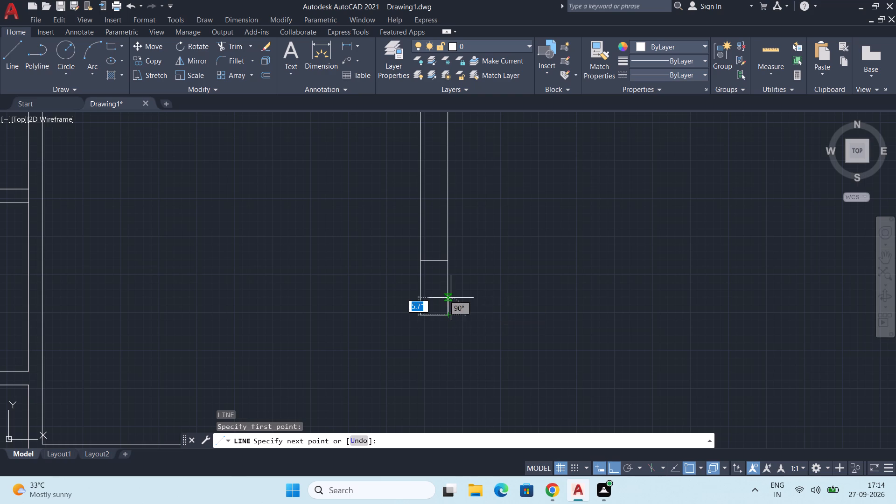
type("9\"")
key("Return")
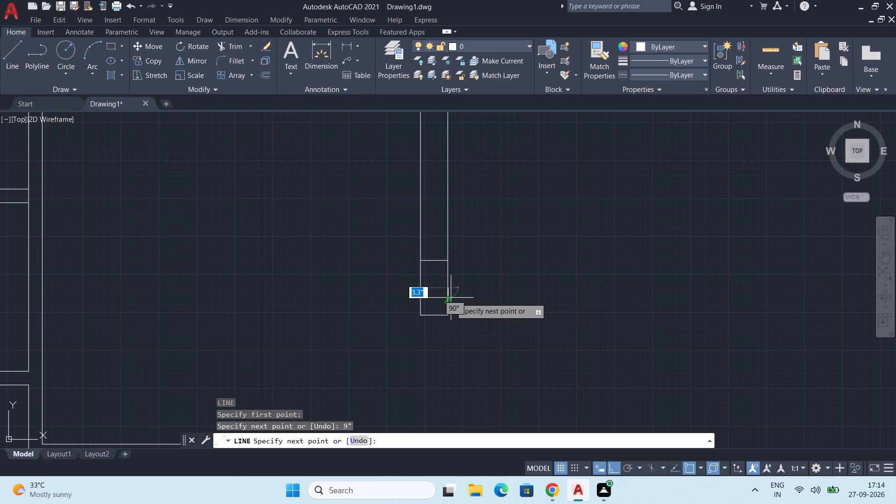
type("1'6\"")
key("Return")
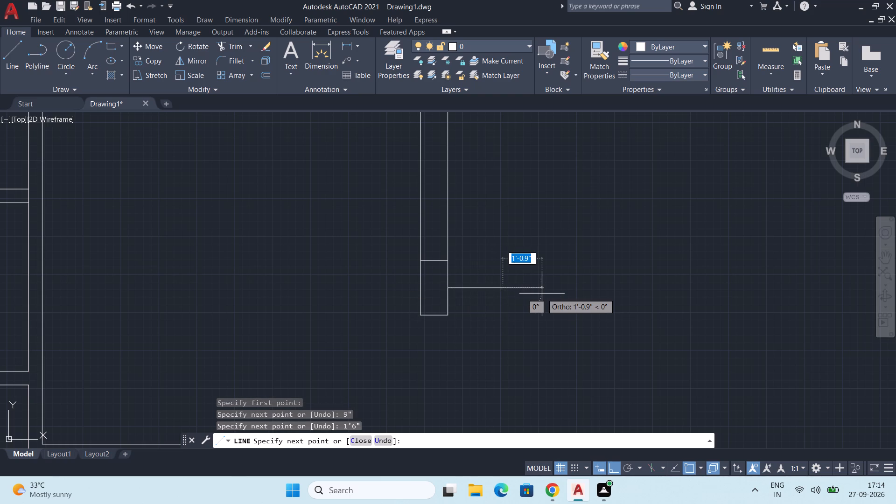
type("9\"")
key("Return")
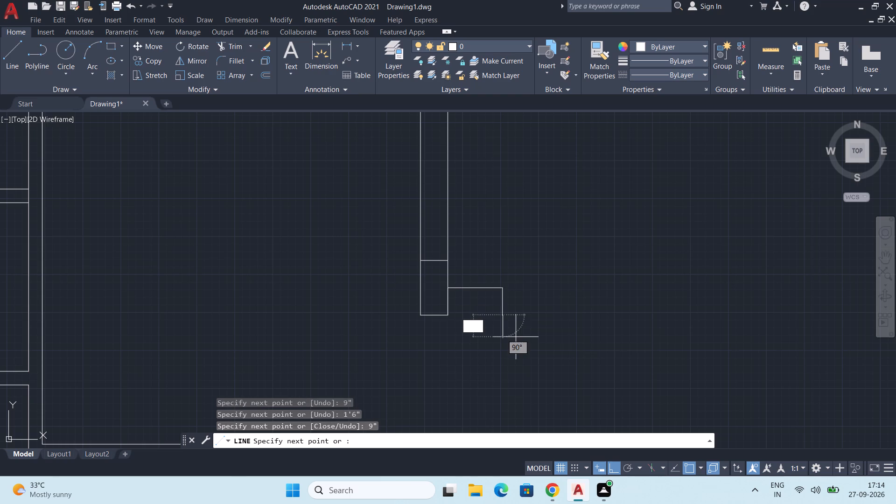
left_click(448, 316)
key("Escape")
Draw a line from the lower-right room's upper-right inner corner 5' down the wall, then across to its outer face.
scroll(448, 317, "down", 2)
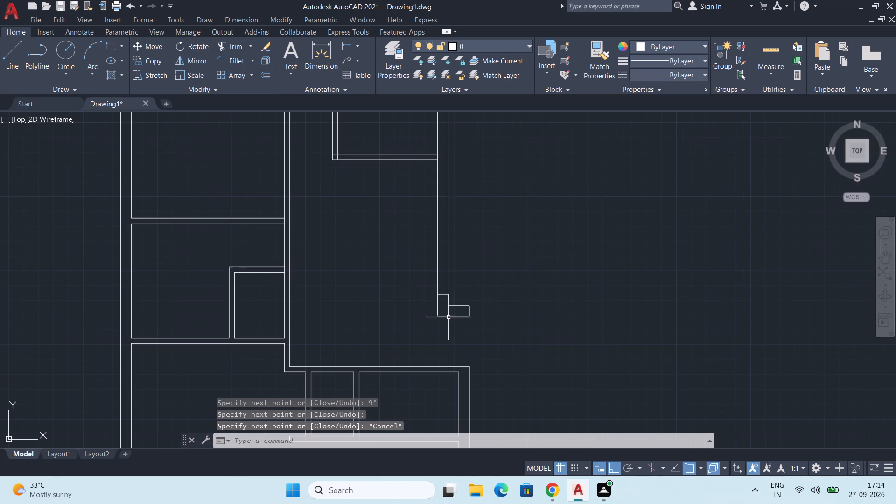
middle_click_drag(447, 392, 468, 312)
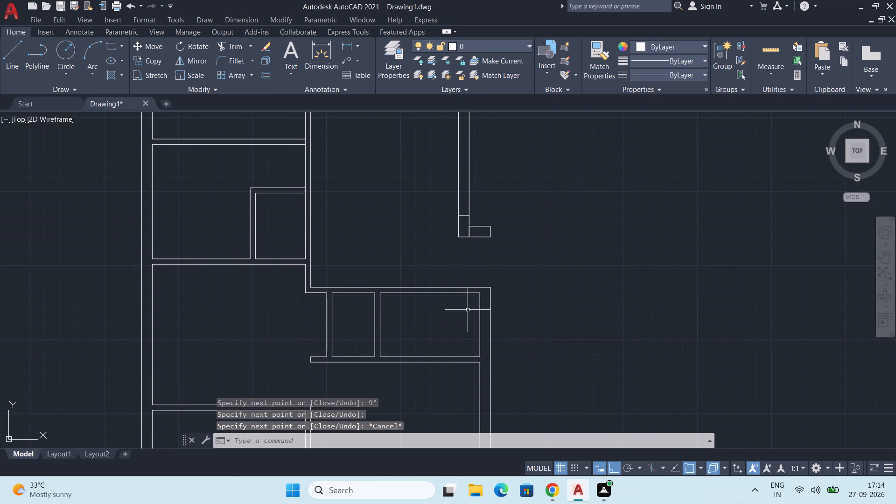
scroll(468, 310, "down", 2)
middle_click_drag(466, 324, 490, 286)
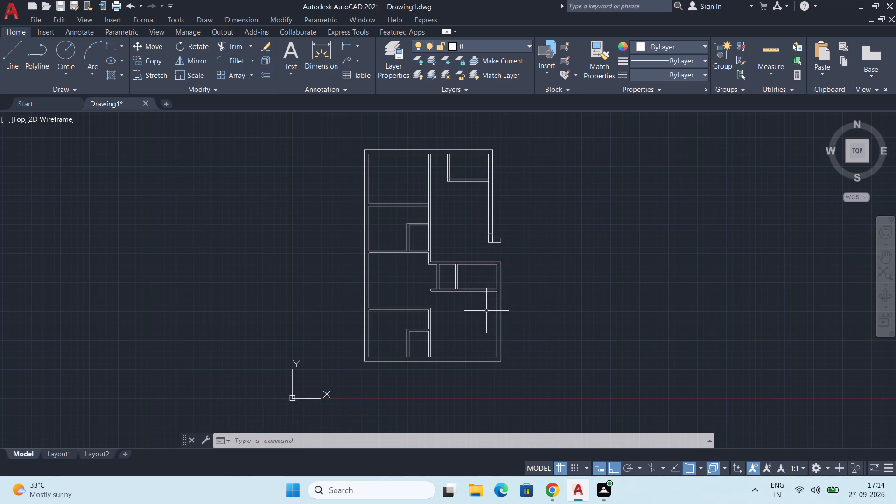
middle_click_drag(474, 315, 484, 297)
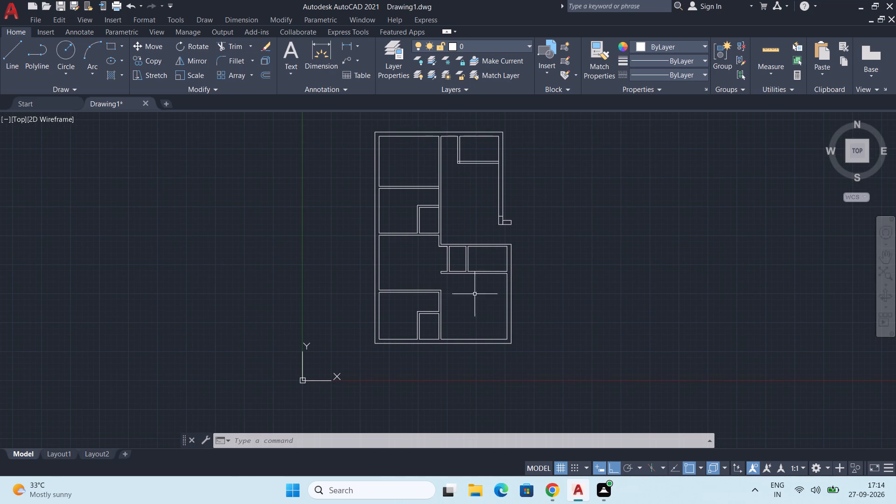
scroll(519, 306, "up", 2)
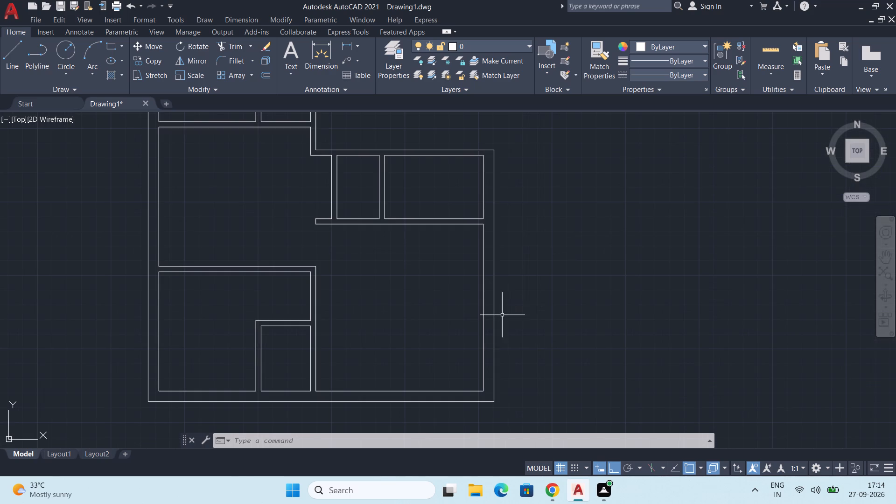
middle_click_drag(488, 321, 511, 301)
middle_click_drag(448, 234, 456, 256)
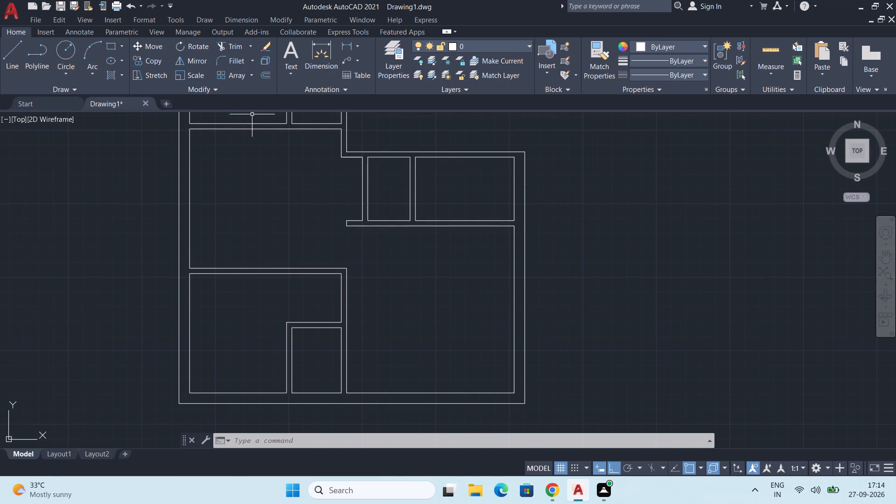
left_click(13, 49)
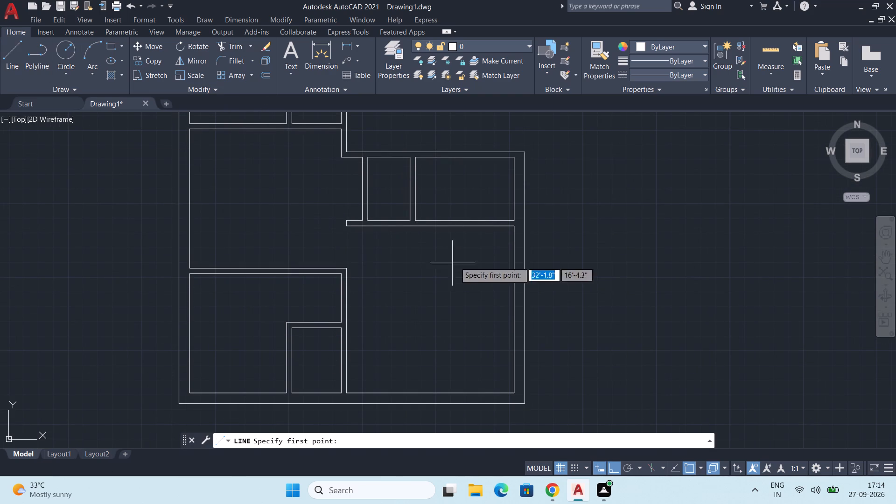
left_click(518, 228)
type("5'")
key("Return")
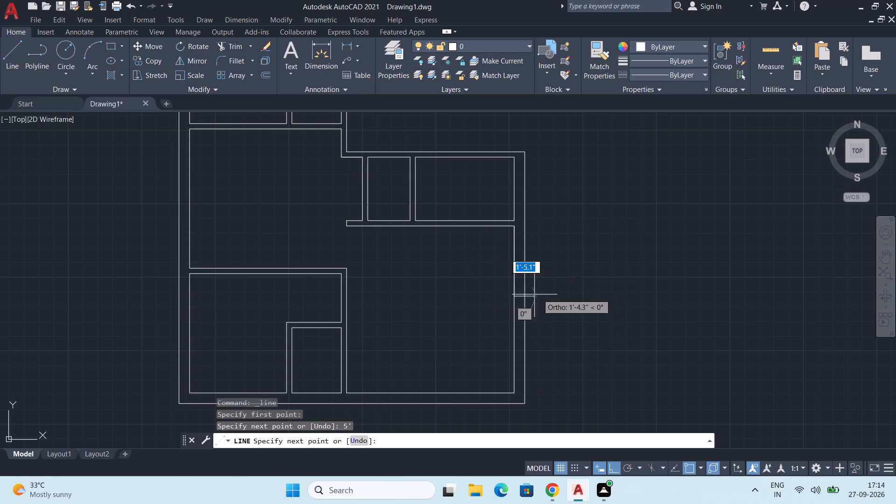
scroll(531, 296, "up", 4)
left_click(470, 303)
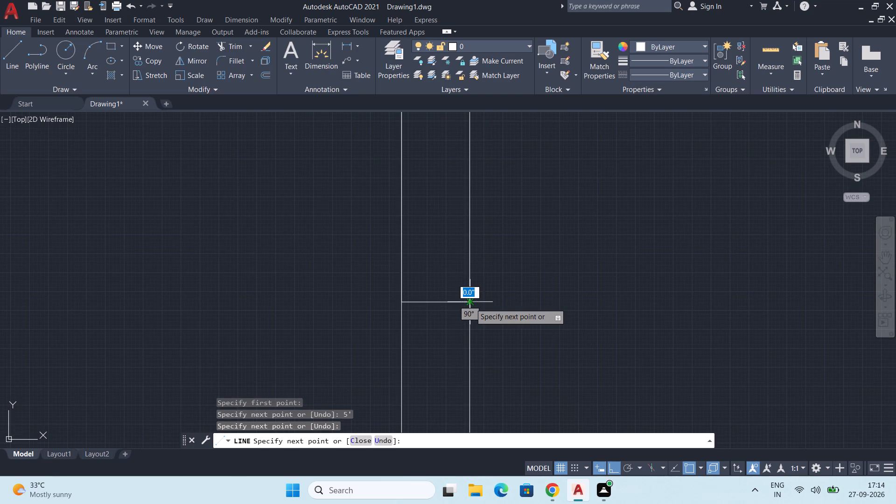
Continue the line from the cross line's midpoint up the wall's centre to the partition's lower face level, then across the full wall thickness.
left_click(433, 301)
scroll(456, 183, "down", 3)
middle_click_drag(455, 184, 458, 302)
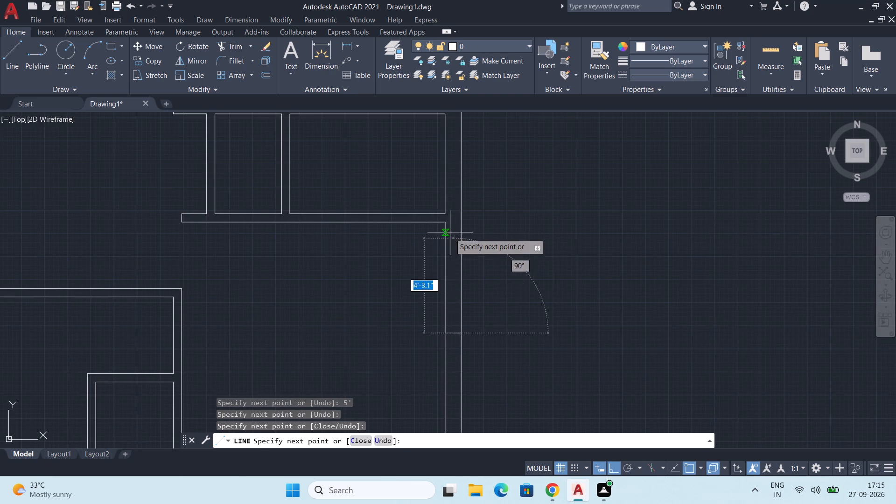
scroll(450, 227, "up", 2)
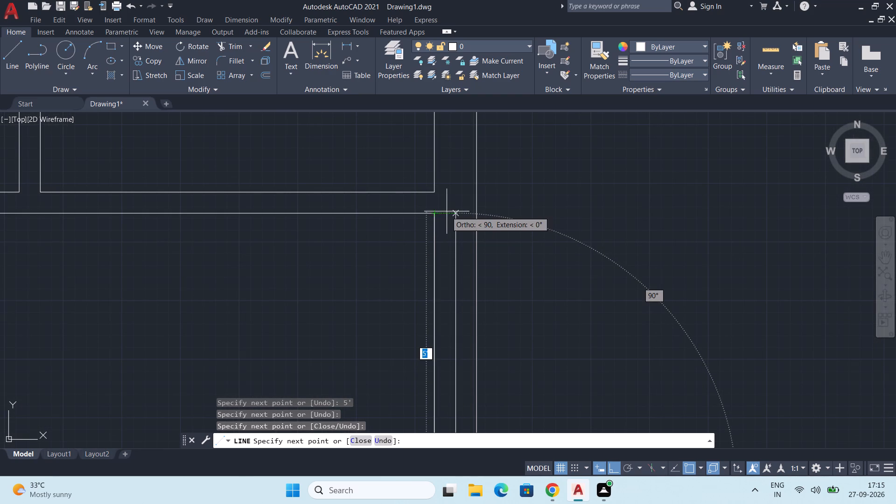
left_click(455, 213)
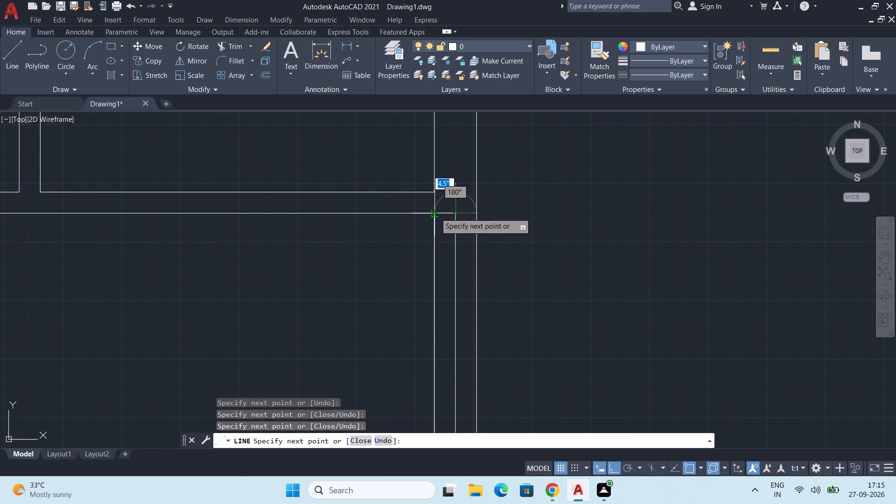
left_click(431, 213)
left_click(480, 216)
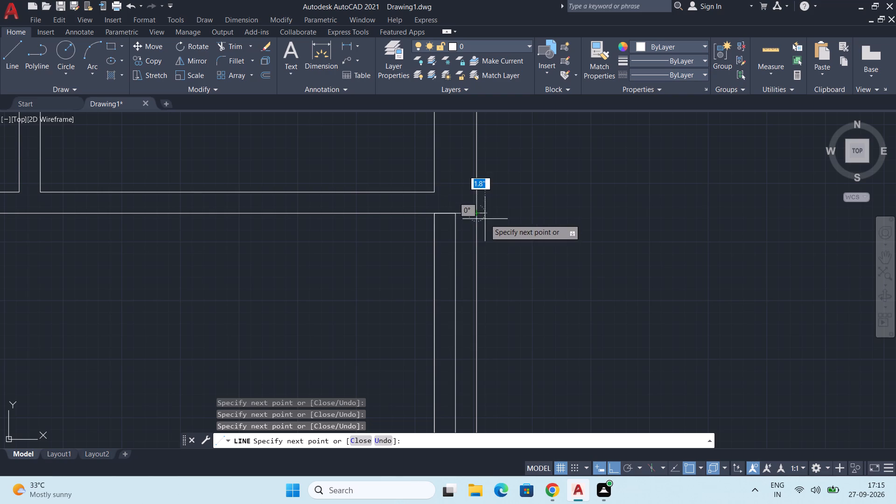
key("Escape")
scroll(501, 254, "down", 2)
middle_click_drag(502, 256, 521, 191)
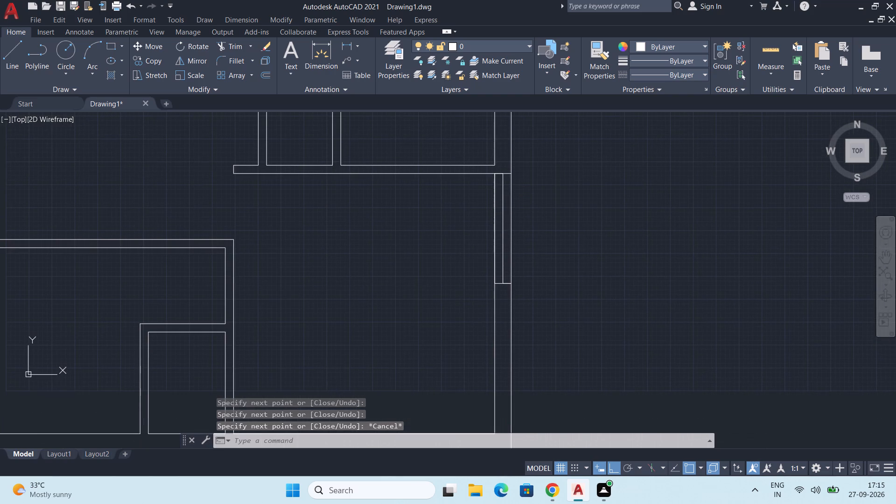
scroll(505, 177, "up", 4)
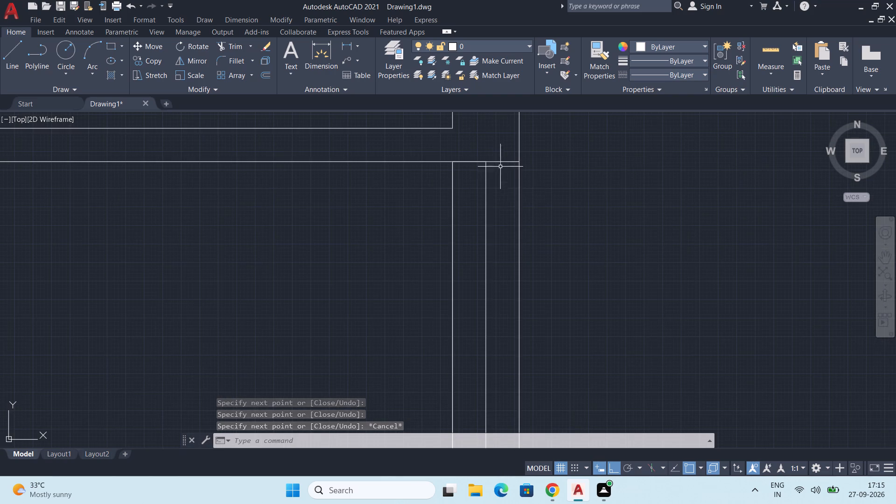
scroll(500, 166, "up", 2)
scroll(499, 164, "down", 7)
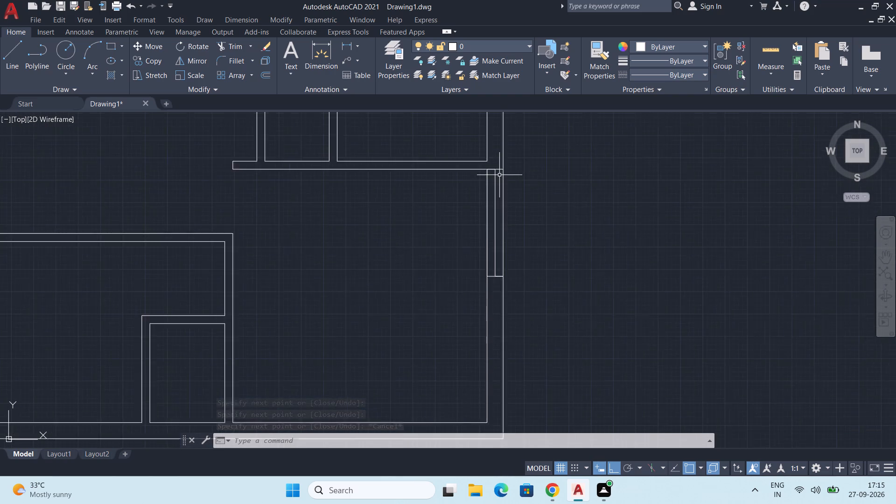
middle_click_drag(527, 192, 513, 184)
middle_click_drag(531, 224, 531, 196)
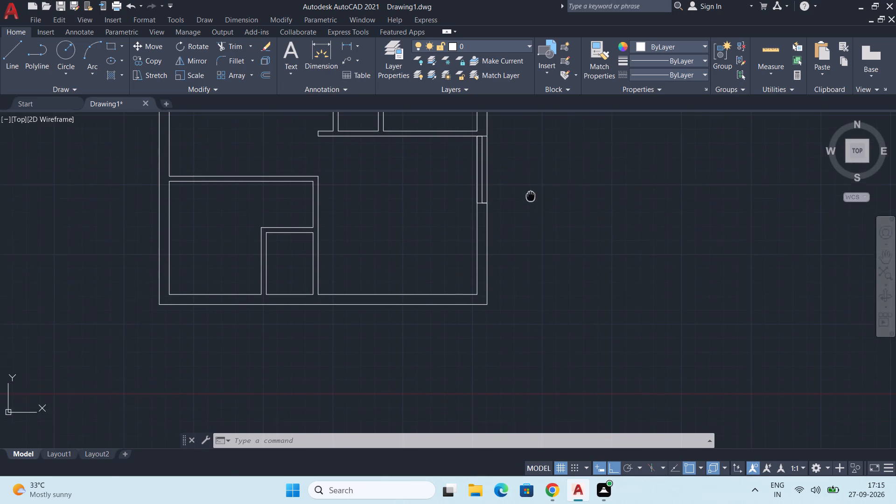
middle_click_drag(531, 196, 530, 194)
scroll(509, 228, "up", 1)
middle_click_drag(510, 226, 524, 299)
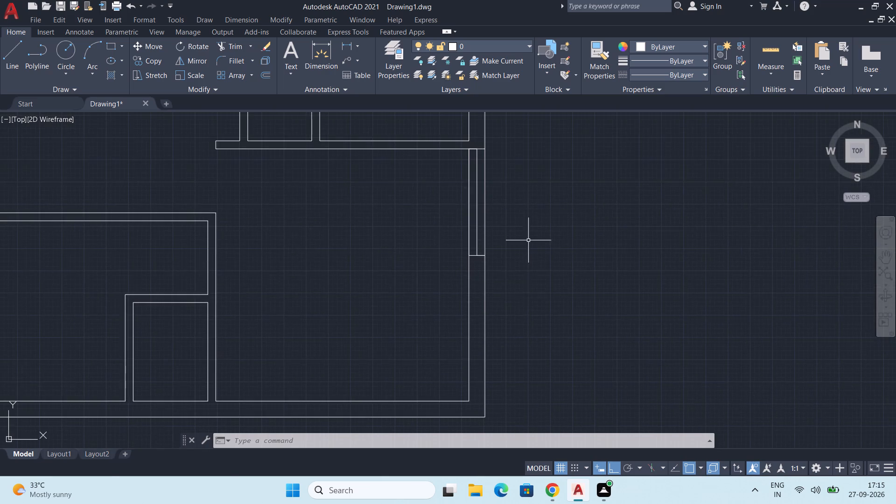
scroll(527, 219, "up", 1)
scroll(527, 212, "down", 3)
Copy the 1'6" by 9" rectangle twice: about 2'4" to its right, and about 3'7" diagonally down-right with Ortho off.
middle_click_drag(527, 204, 517, 318)
scroll(499, 228, "up", 5)
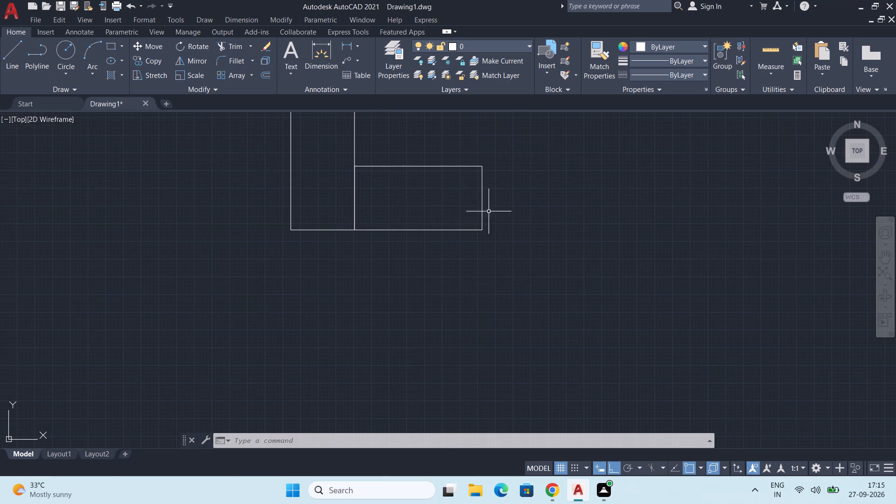
left_click(346, 148)
left_click(510, 251)
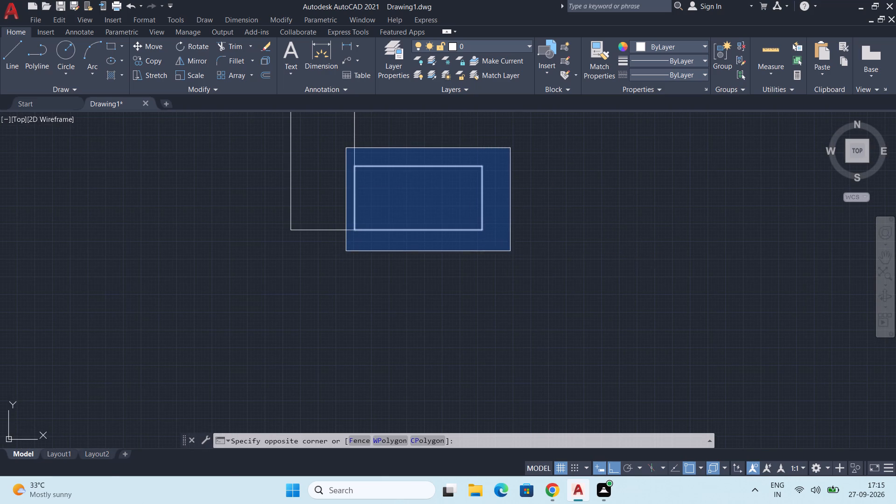
key("m")
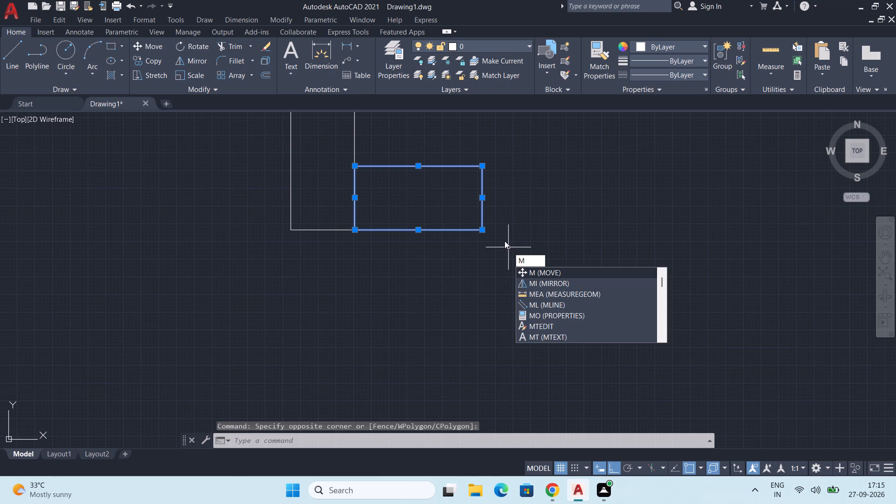
key("BackSpace")
type("CO")
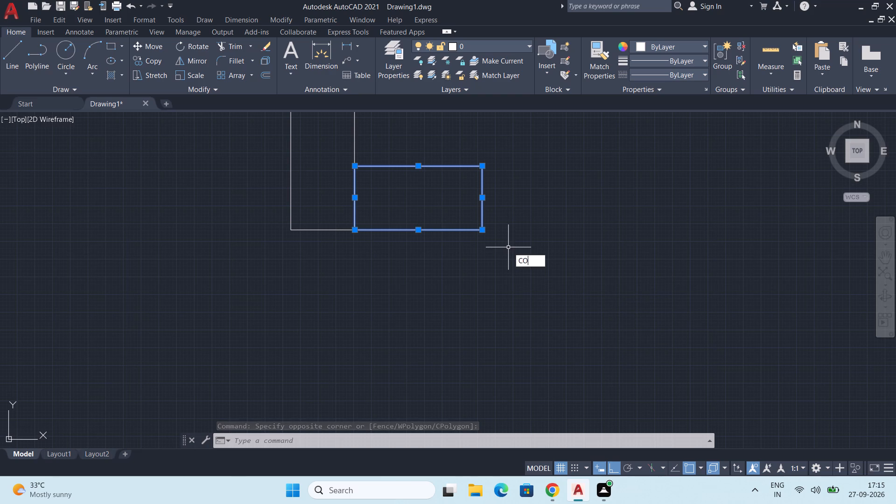
key("Return")
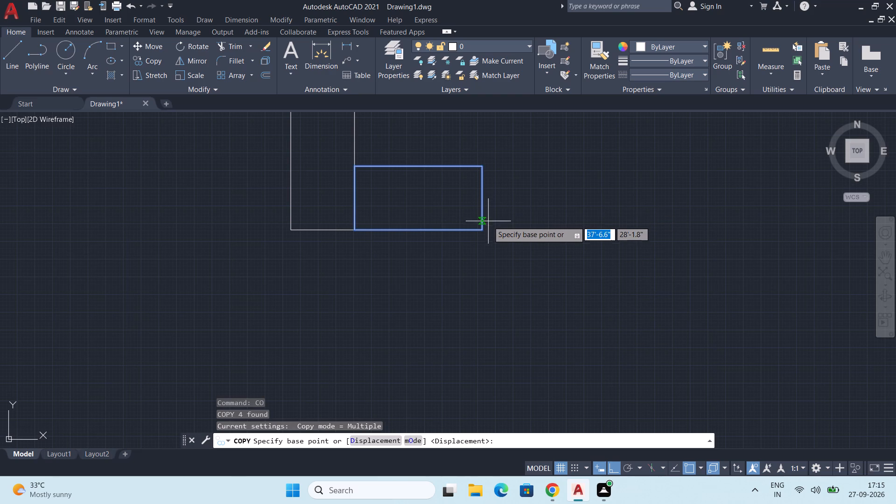
left_click(482, 231)
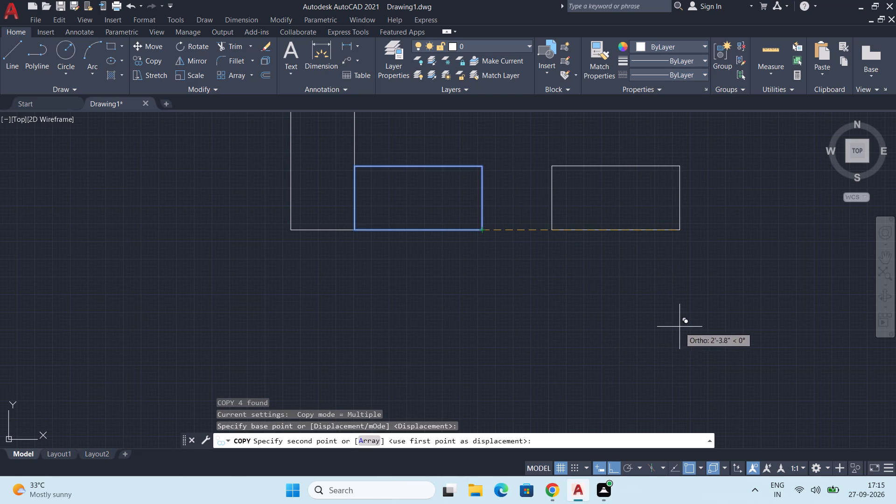
left_click(679, 326)
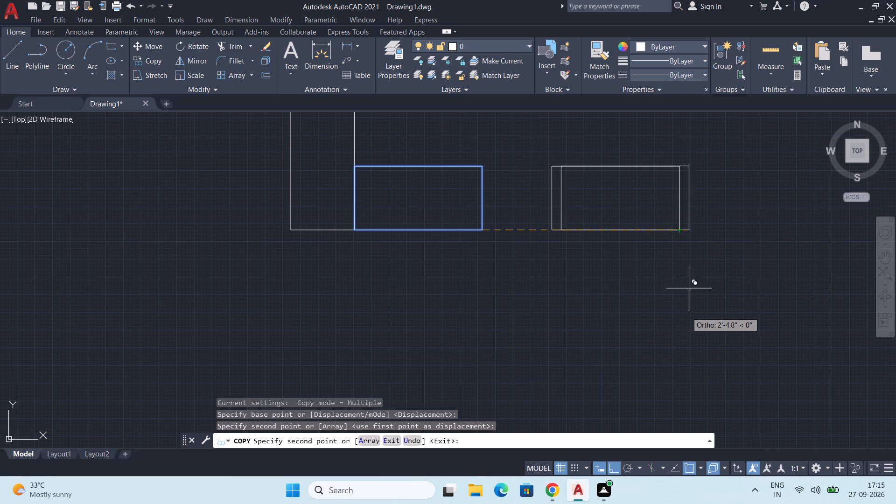
key("F8")
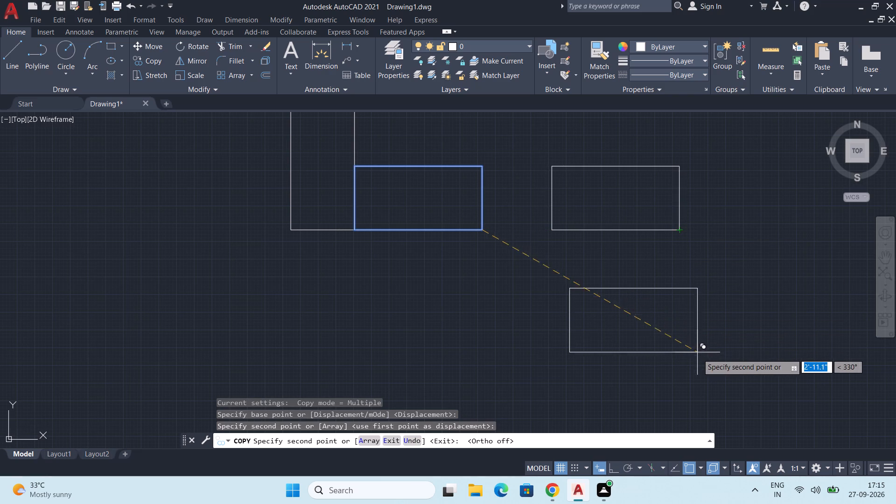
middle_click_drag(733, 392, 727, 305)
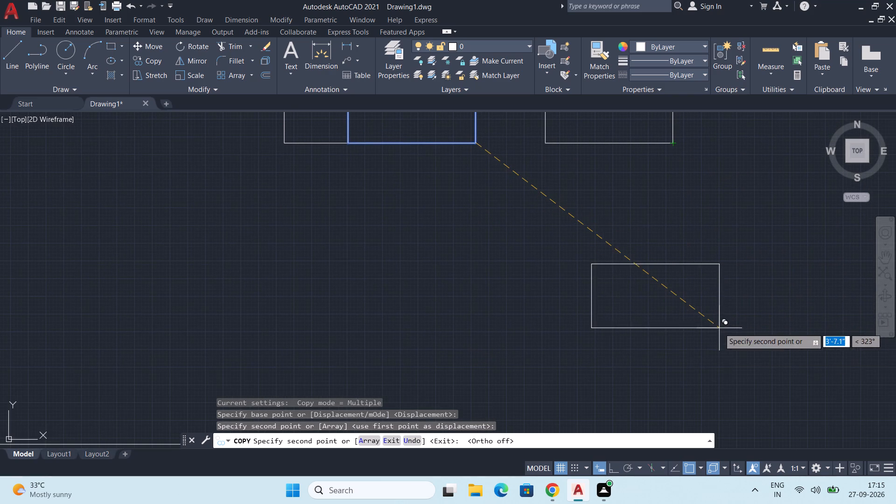
left_click(719, 328)
key("Escape")
Rotate the lower loose 1'6" by 9" rectangle 90° clockwise about its upper-left corner, with Ortho on, so it stands upright.
left_click(546, 213)
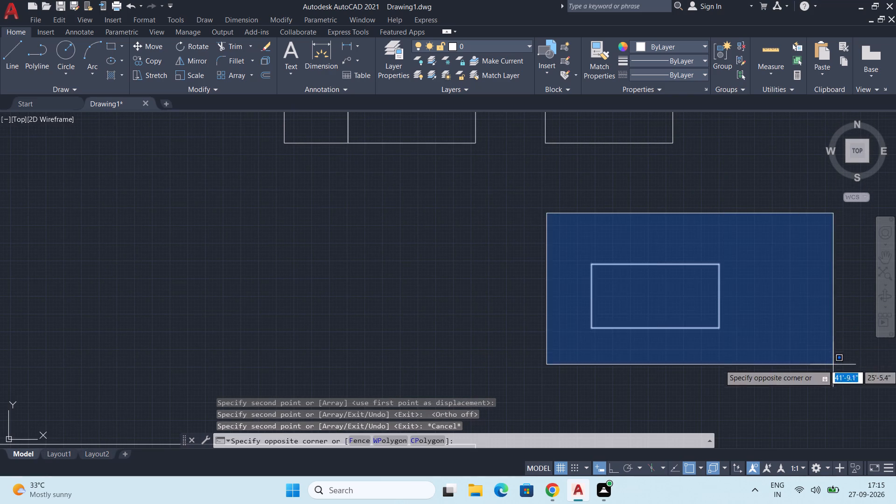
left_click(833, 364)
key("r")
key("o")
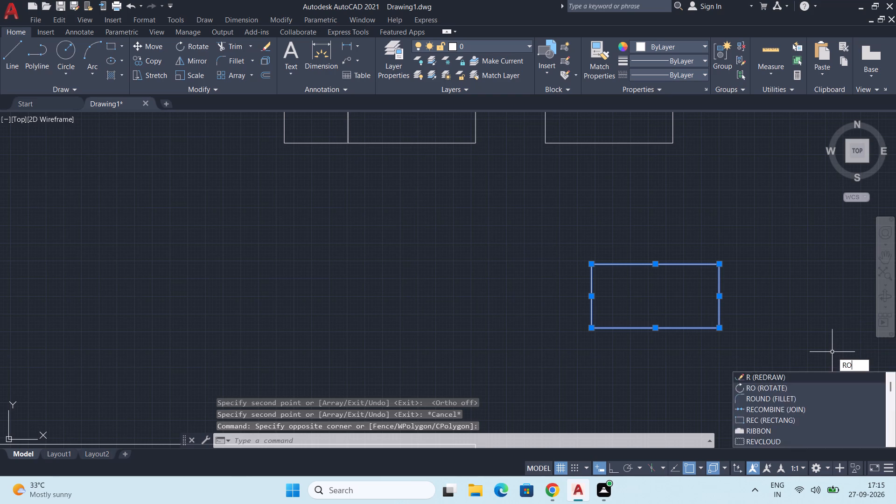
key("Return")
left_click(592, 266)
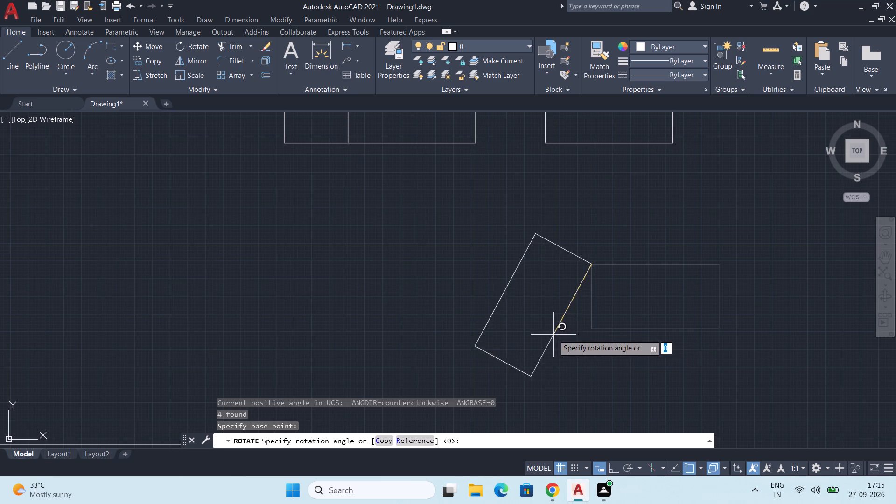
key("F8")
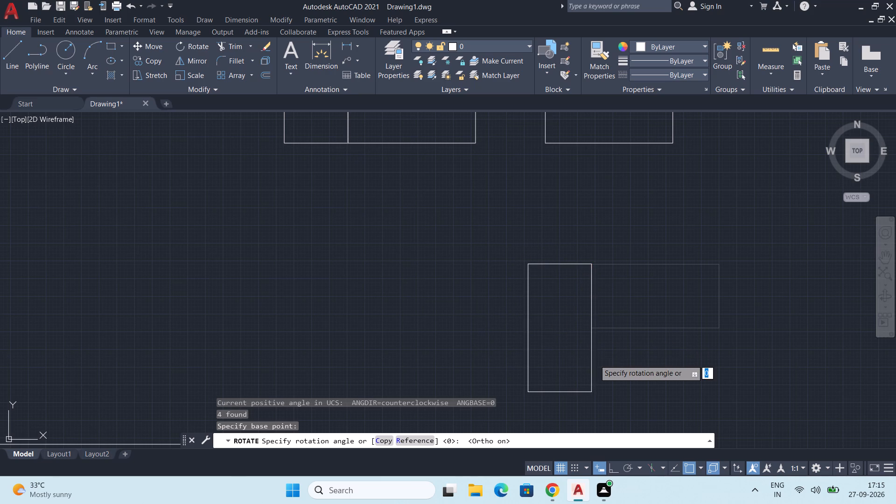
left_click(591, 360)
key("space")
scroll(579, 379, "down", 2)
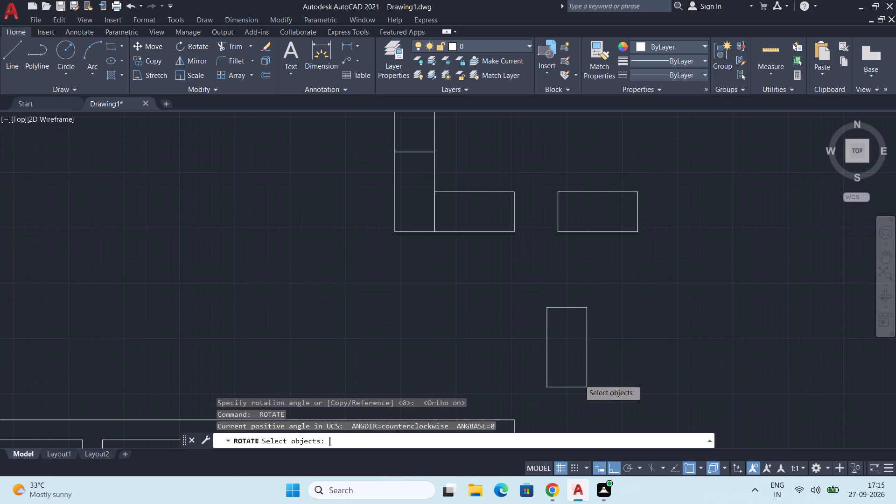
scroll(579, 379, "down", 1)
middle_click_drag(579, 379, 630, 255)
key("space")
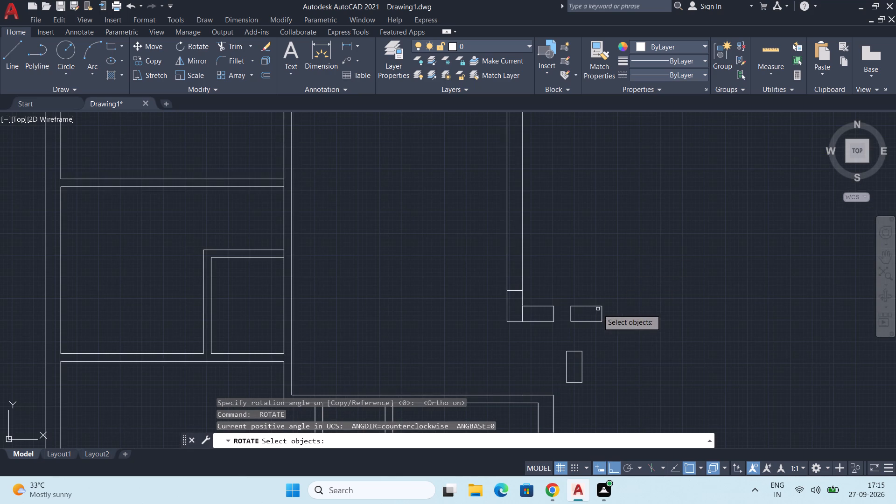
Copy the upright rectangle from its upper-left corner to the midpoint of the lower-right room's right wall inner line, with Ortho off.
middle_click_drag(625, 320, 651, 224)
middle_click_drag(643, 296, 671, 217)
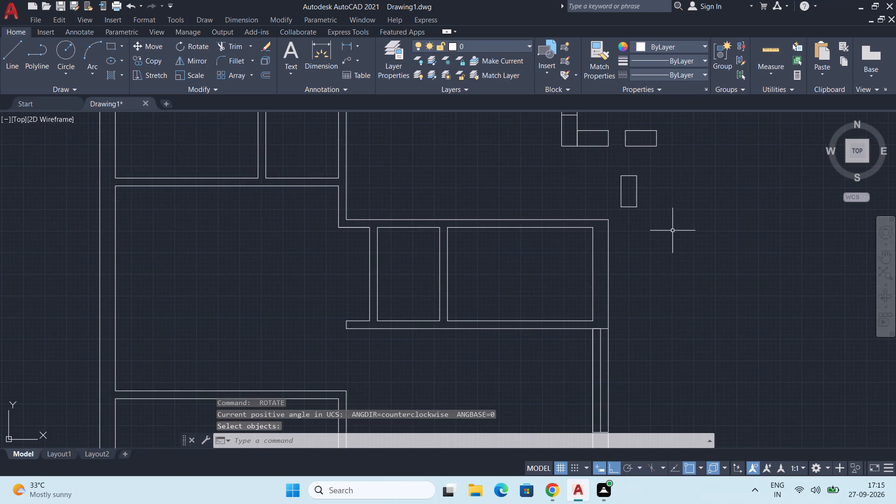
middle_click_drag(674, 303, 670, 255)
left_click(612, 120)
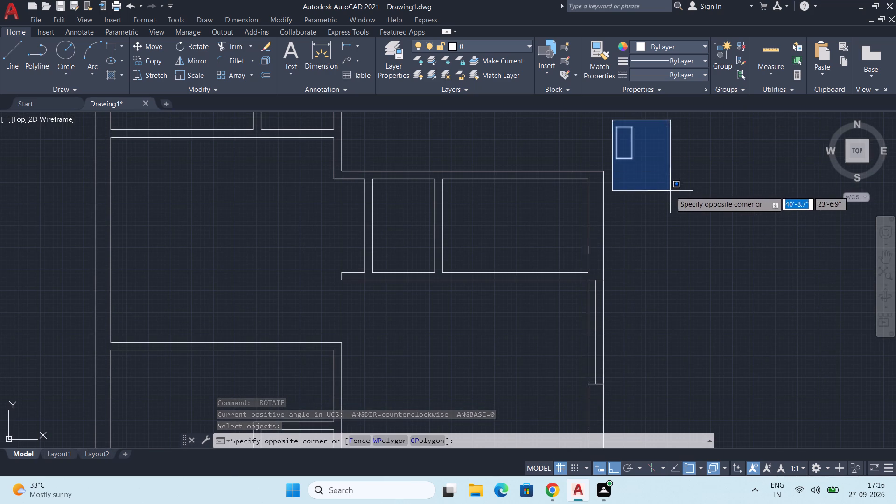
left_click(670, 191)
key("c")
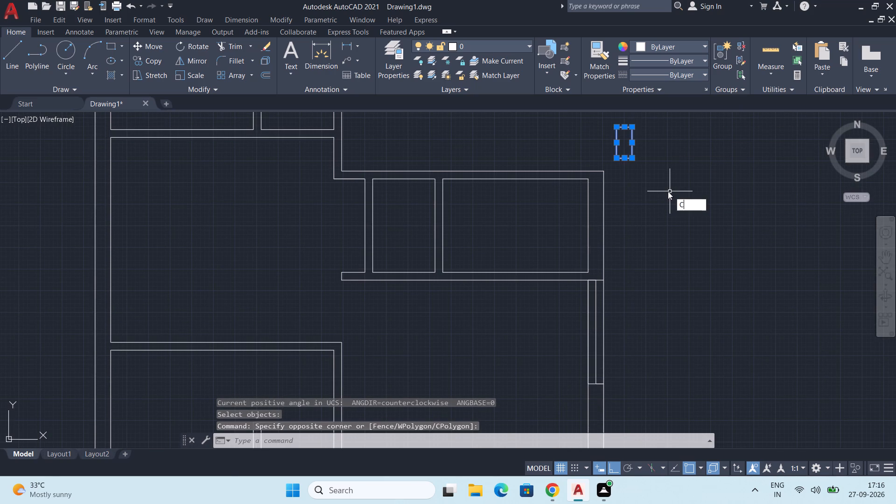
key("o")
key("Return")
middle_click_drag(659, 156, 664, 281)
scroll(632, 236, "up", 2)
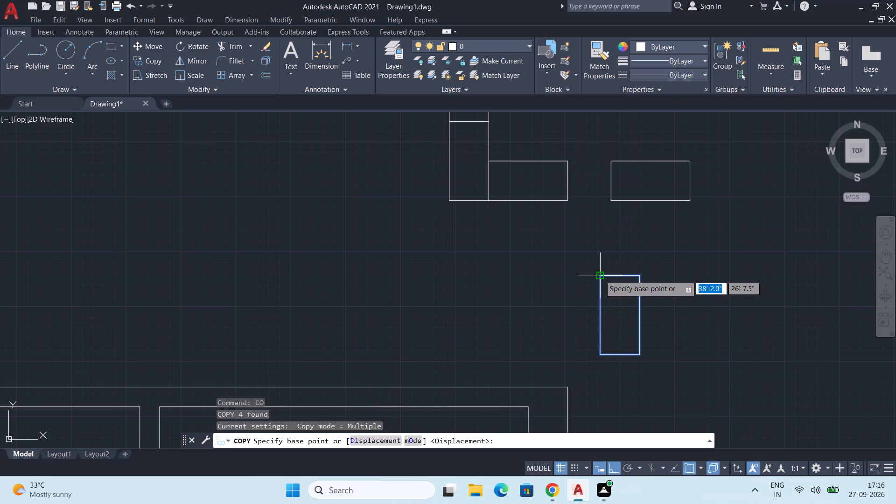
left_click(600, 275)
scroll(595, 365, "down", 3)
middle_click_drag(595, 363, 617, 244)
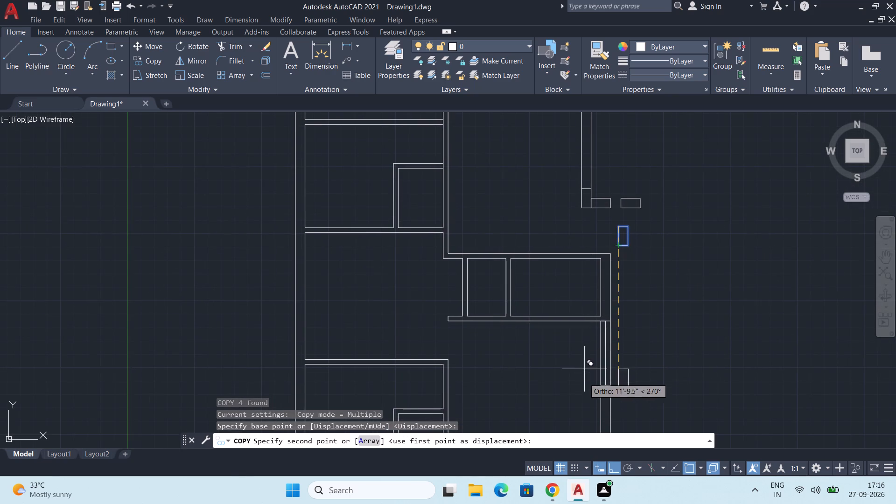
middle_click_drag(585, 399, 587, 351)
key("F8")
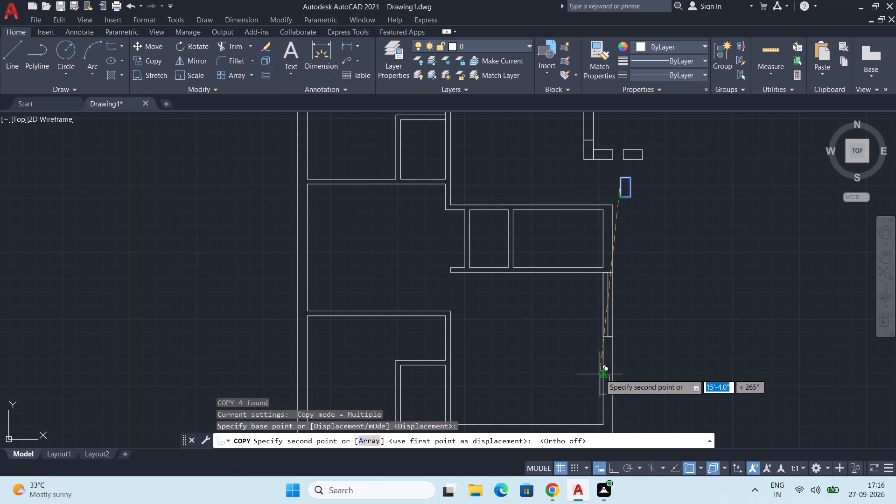
middle_click_drag(599, 368, 592, 344)
scroll(580, 336, "up", 2)
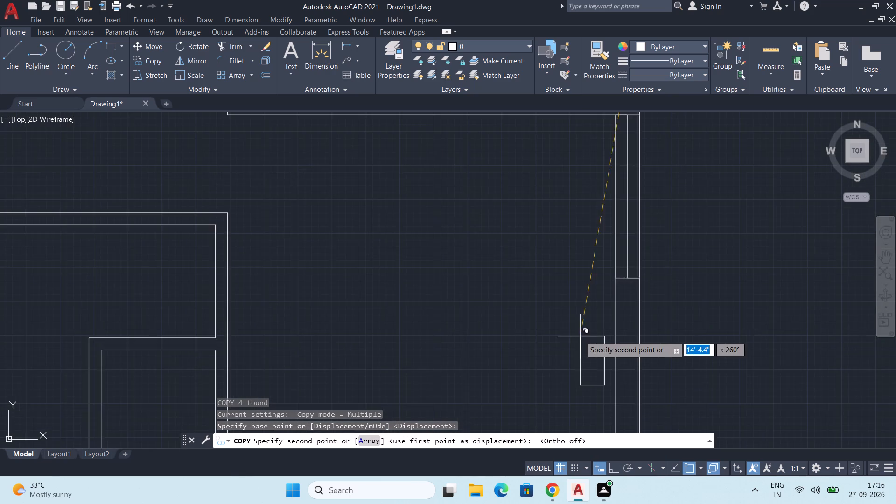
scroll(580, 336, "up", 2)
middle_click_drag(592, 324, 470, 347)
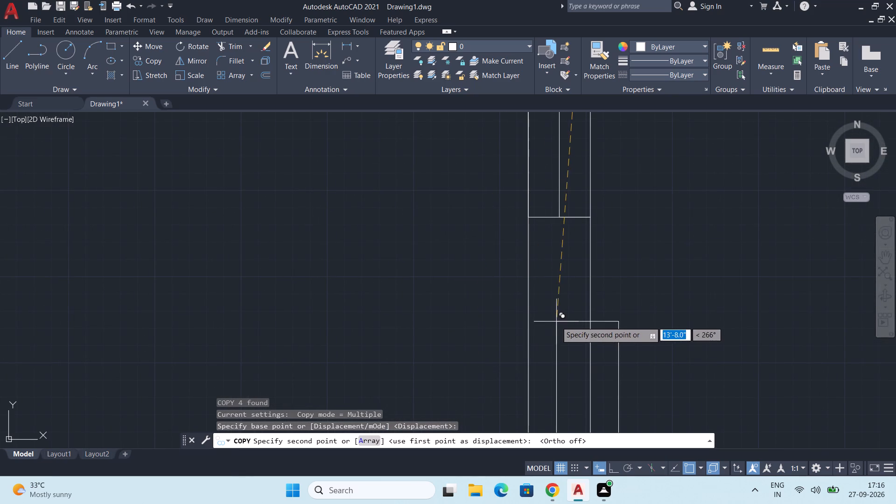
left_click(531, 294)
Place another copy of the upright rectangle inside the left exterior wall, at the house's upper-left outer corner.
scroll(550, 306, "down", 4)
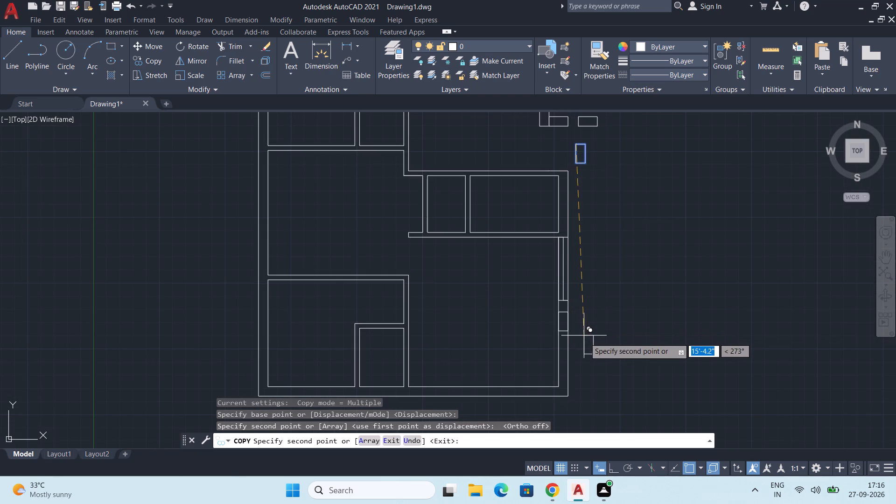
middle_click_drag(565, 357, 584, 313)
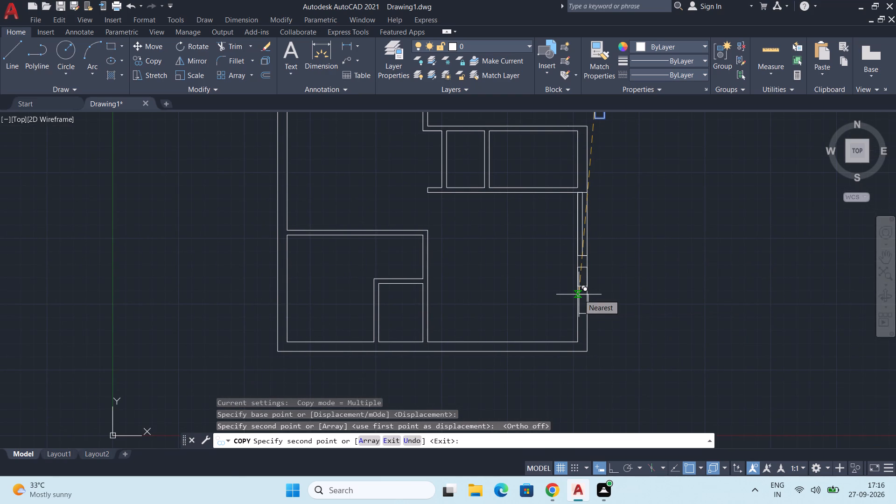
scroll(373, 200, "down", 1)
middle_click_drag(366, 186, 394, 291)
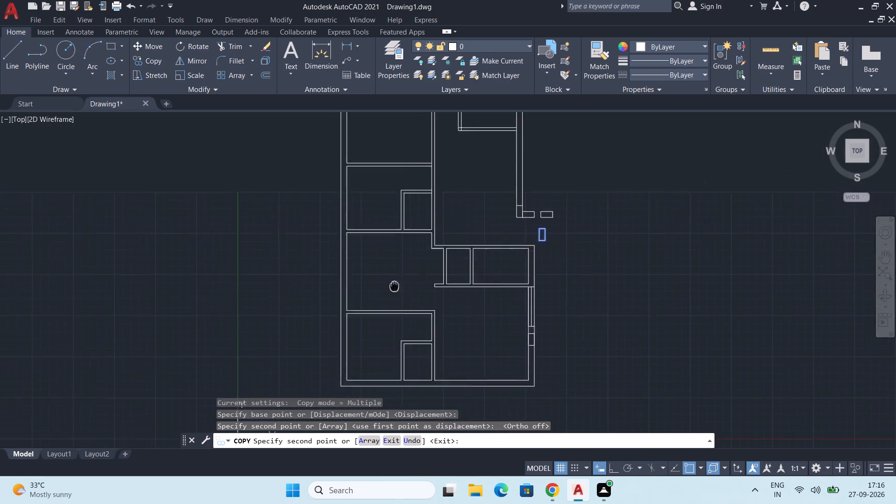
middle_click_drag(394, 291, 399, 369)
scroll(343, 179, "up", 4)
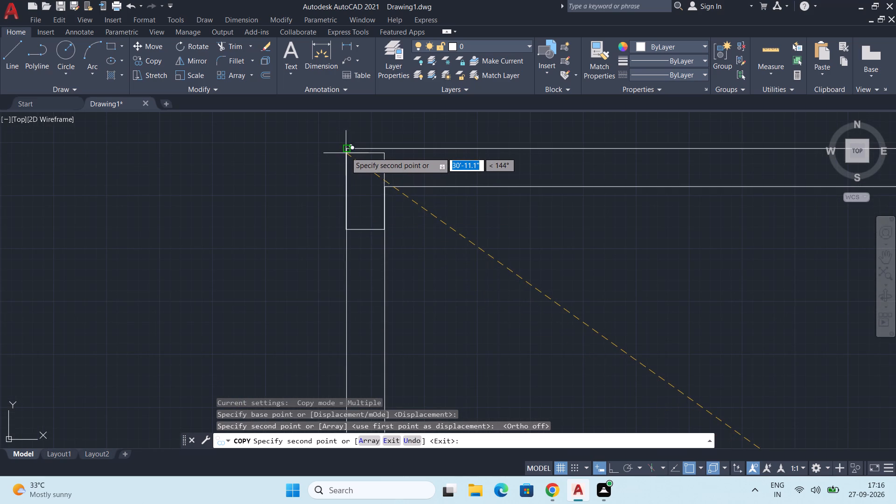
left_click(346, 150)
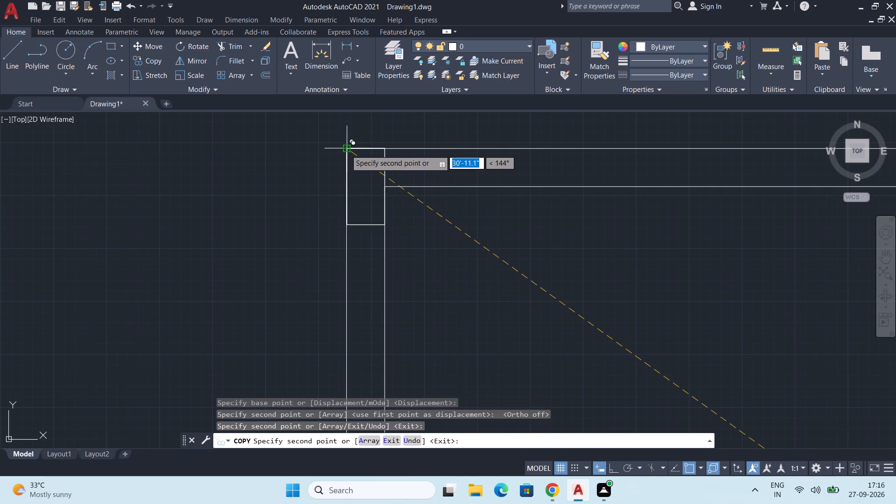
Place another copy within the left exterior wall of the second room down, opposite its small inner room.
middle_click_drag(433, 294, 440, 237)
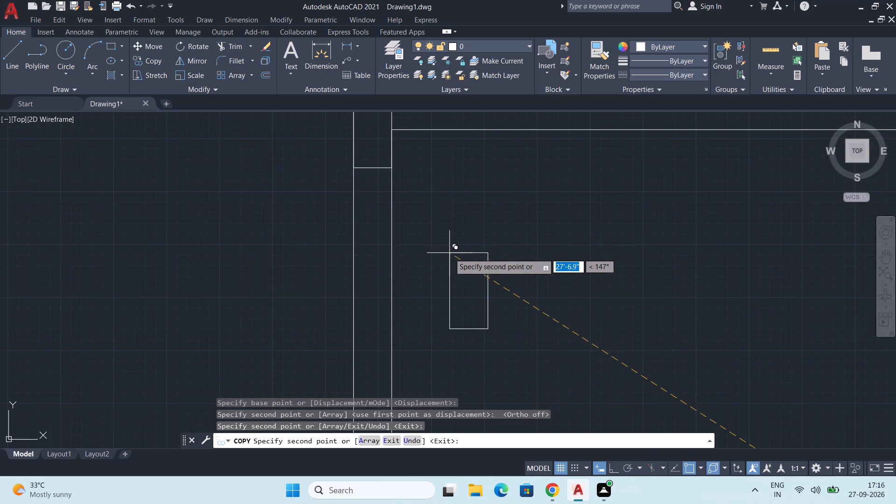
scroll(449, 253, "down", 1)
scroll(410, 344, "down", 1)
middle_click_drag(456, 339, 452, 220)
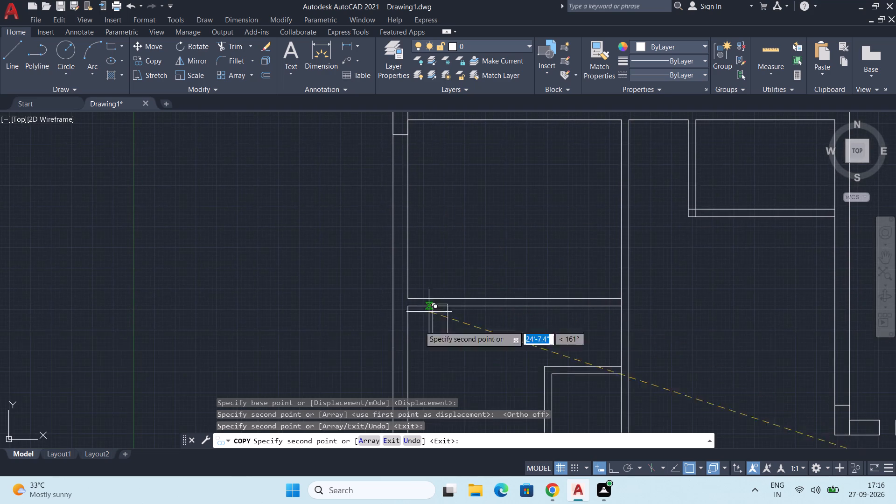
middle_click_drag(399, 352, 428, 277)
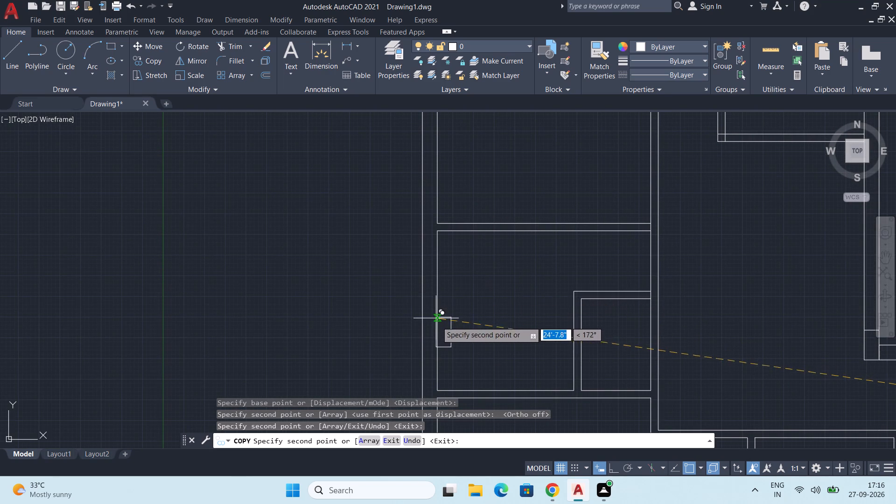
scroll(423, 343, "up", 2)
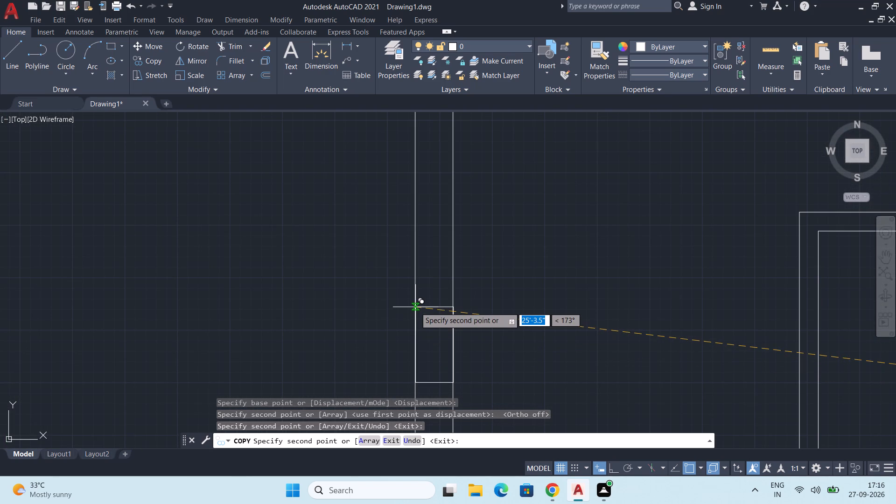
left_click(415, 307)
Place a final upright copy within the lower-left room's left exterior wall, level with the upper part of its small inner room.
scroll(457, 319, "down", 2)
middle_click_drag(504, 339, 488, 259)
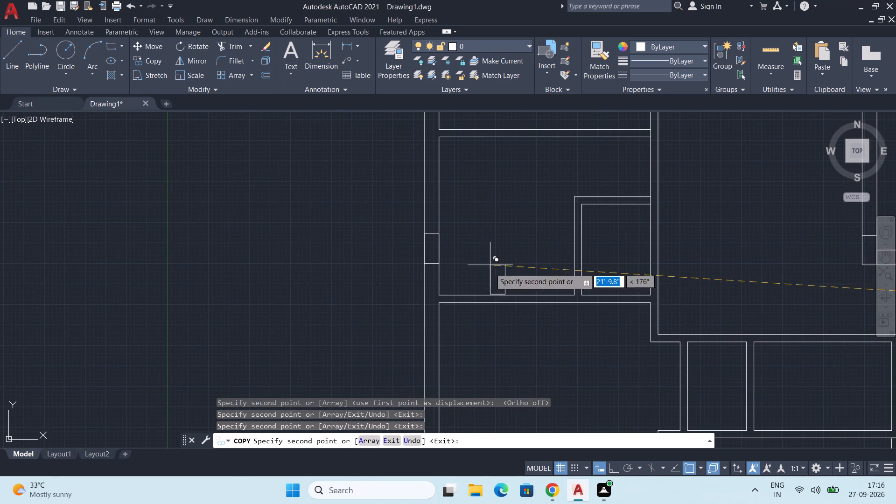
middle_click_drag(508, 379, 502, 293)
middle_click_drag(517, 379, 520, 307)
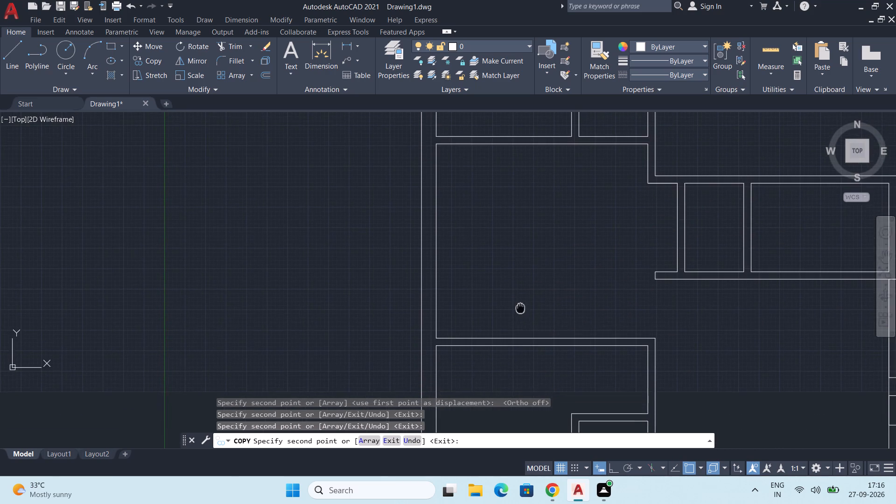
middle_click_drag(520, 307, 520, 307)
middle_click_drag(516, 321, 520, 173)
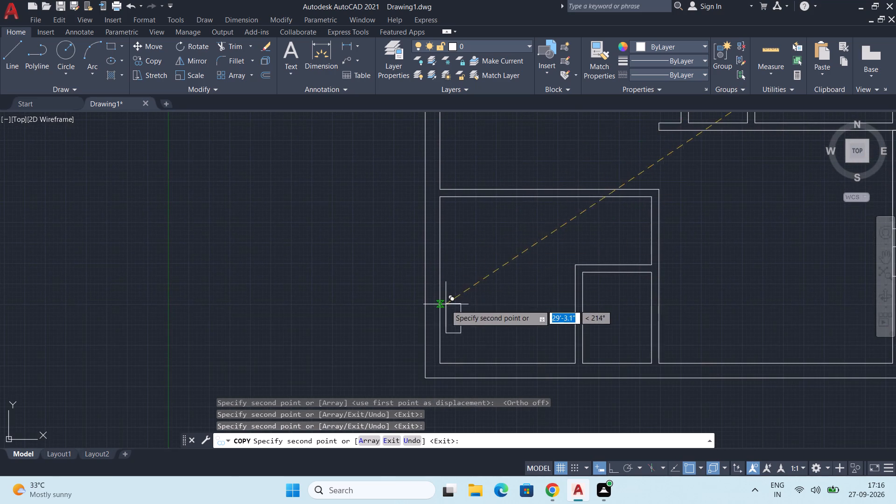
middle_click_drag(446, 309, 453, 253)
scroll(431, 223, "up", 1)
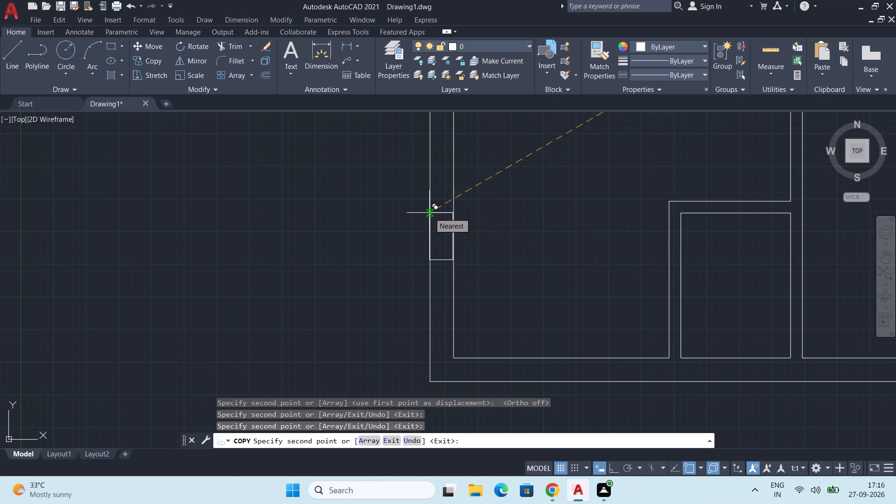
left_click(429, 213)
scroll(462, 224, "down", 2)
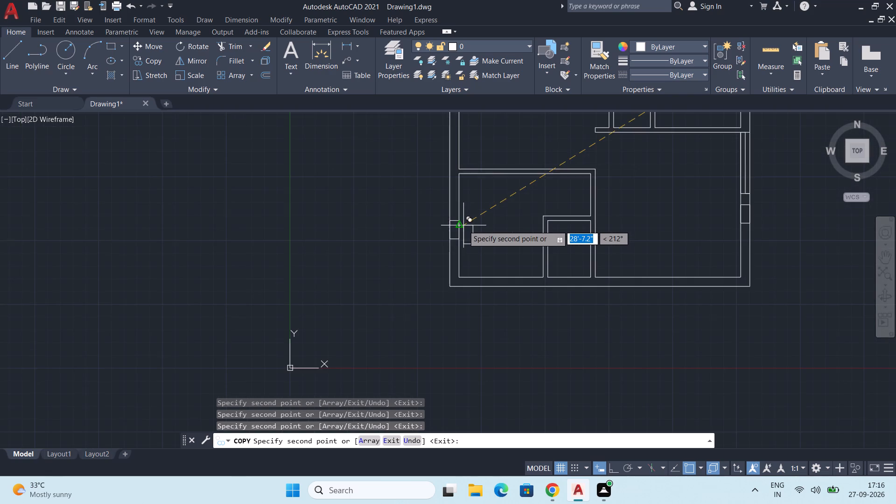
scroll(464, 232, "down", 1)
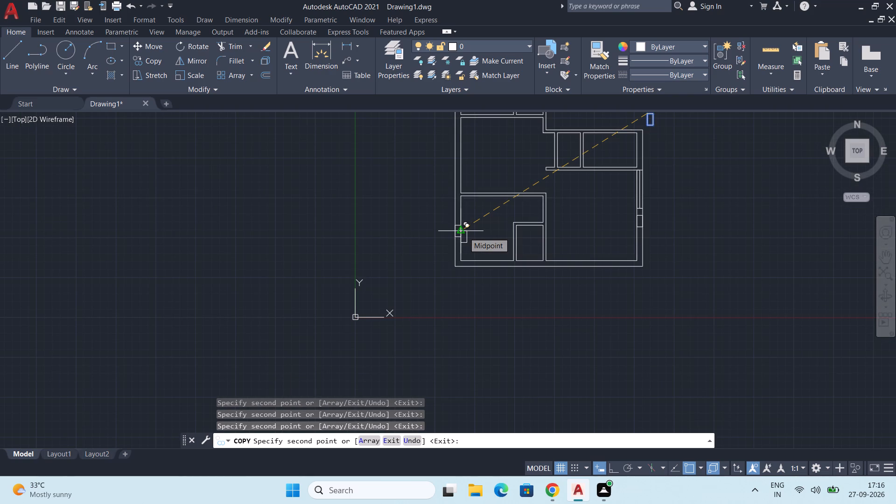
middle_click_drag(464, 232, 422, 252)
key("space")
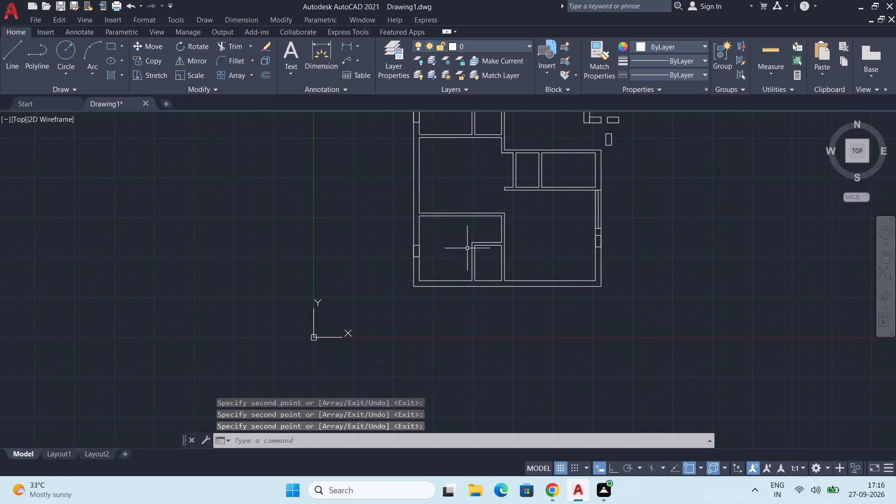
Copy the horizontal rectangle from its lower edge's midpoint to the upper-right inside corner of the lower-left room's small inner room.
middle_click_drag(473, 243, 441, 326)
scroll(549, 205, "up", 1)
left_click(587, 190)
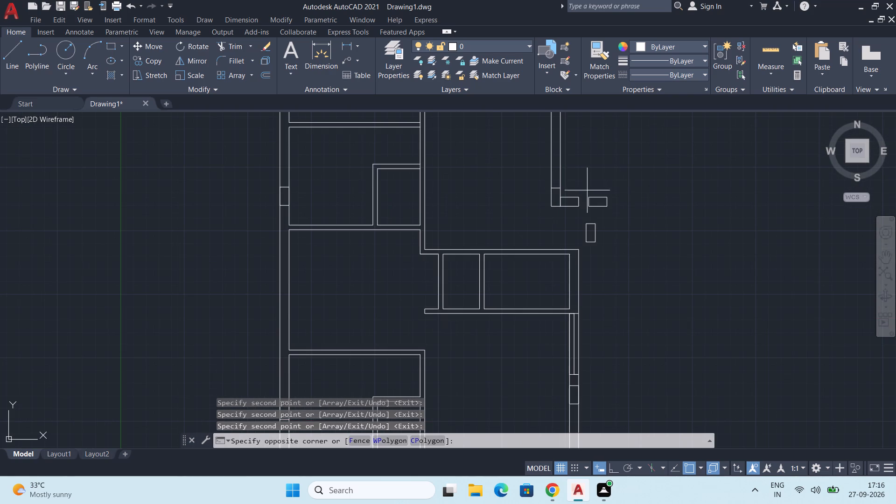
left_click(612, 214)
key("c")
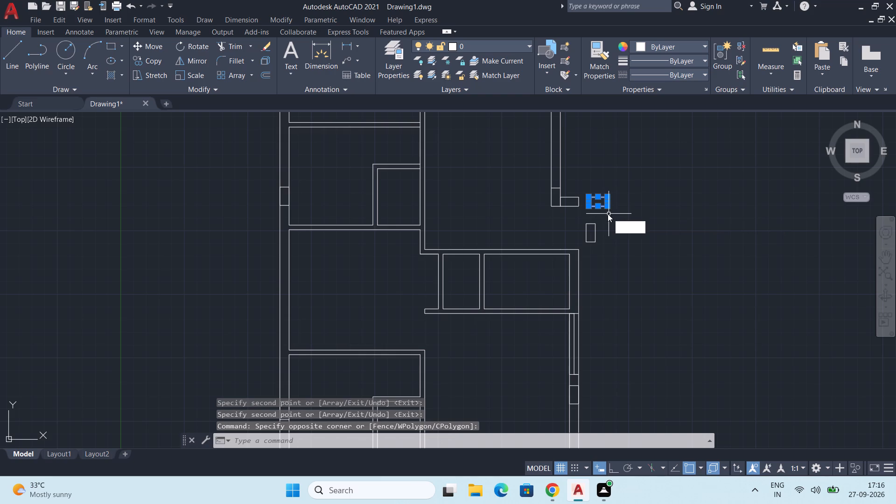
key("o")
key("Return")
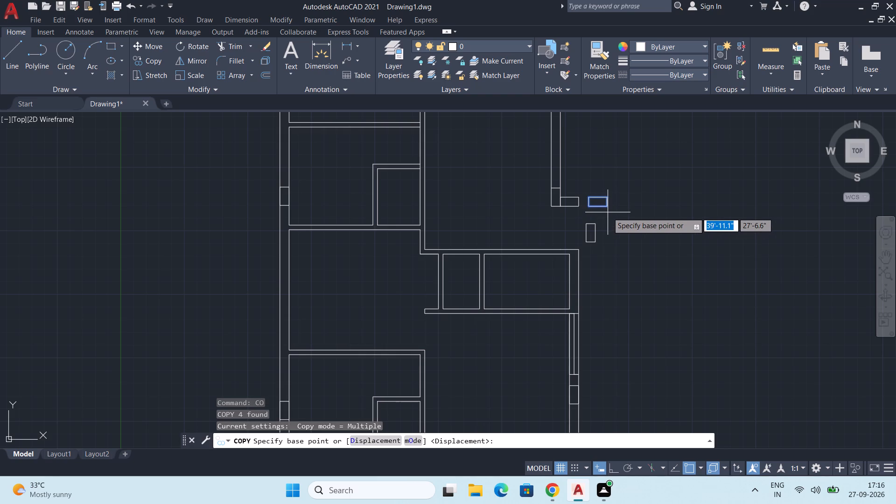
scroll(585, 200, "up", 2)
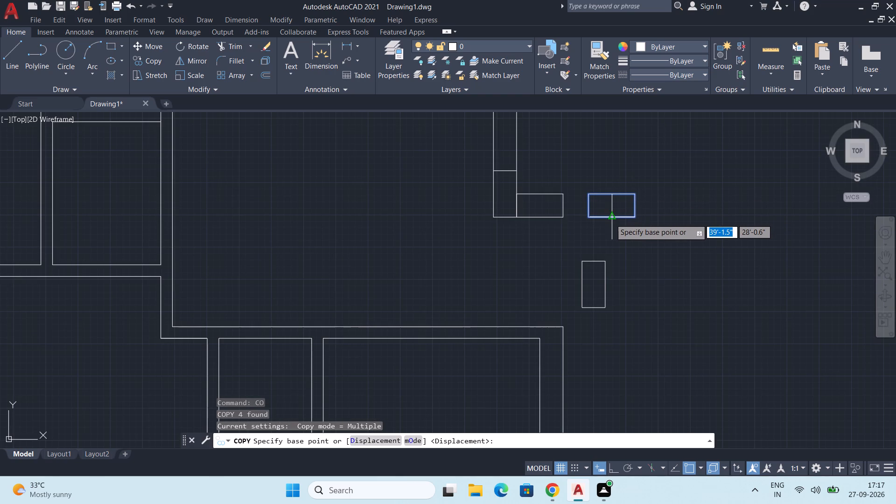
left_click(610, 219)
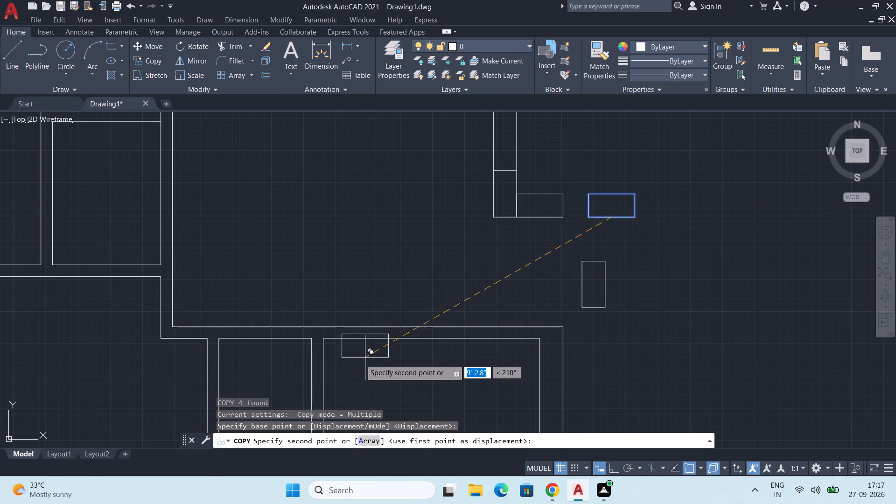
middle_click_drag(345, 374, 412, 333)
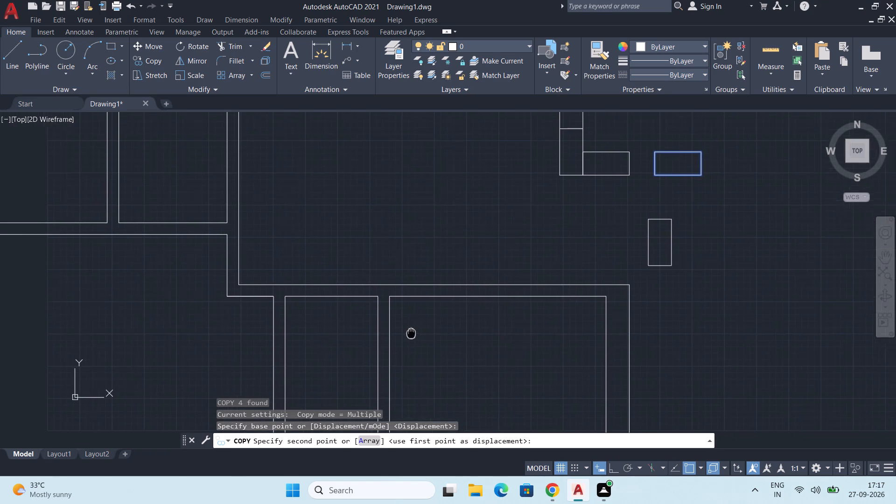
middle_click_drag(412, 333, 601, 234)
scroll(600, 240, "down", 2)
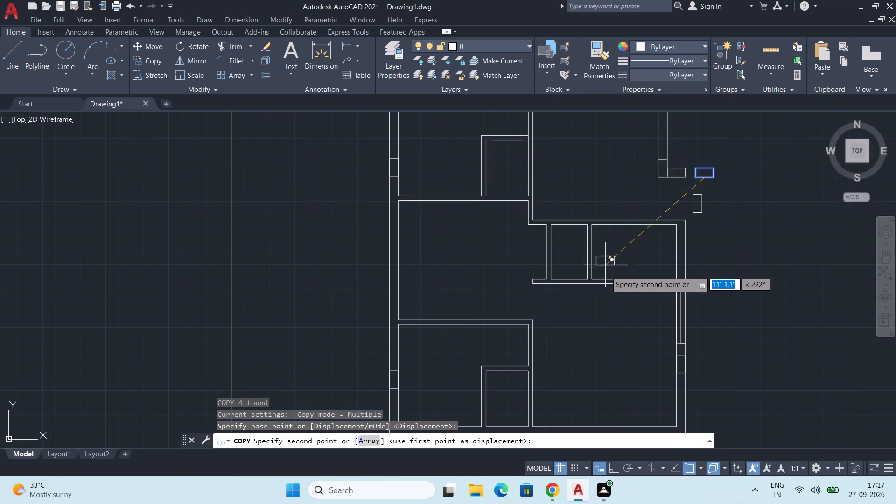
middle_click_drag(601, 295, 595, 228)
scroll(544, 294, "up", 4)
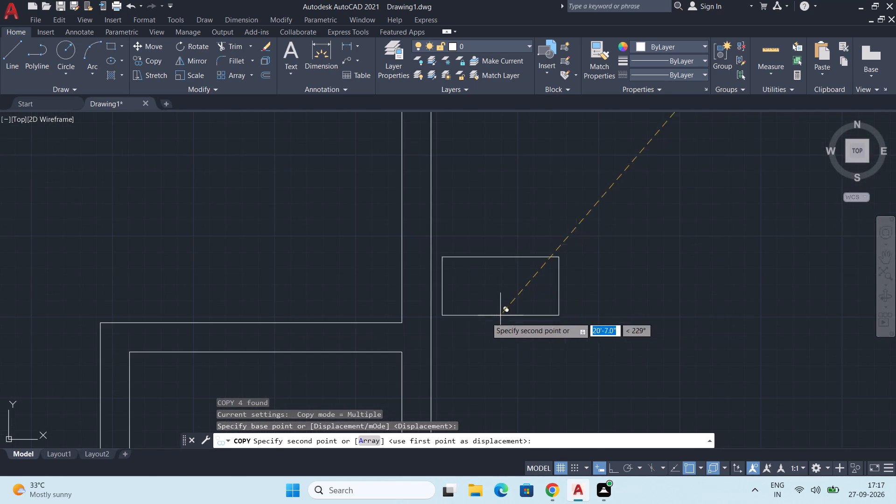
left_click(403, 353)
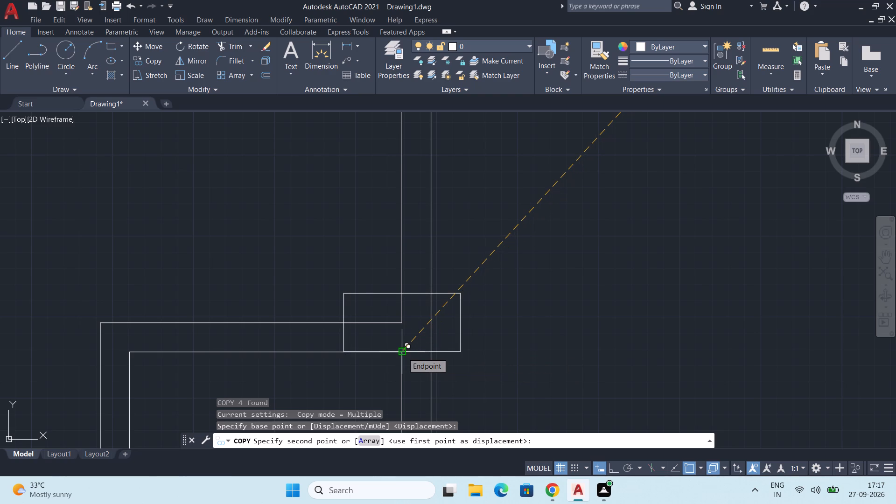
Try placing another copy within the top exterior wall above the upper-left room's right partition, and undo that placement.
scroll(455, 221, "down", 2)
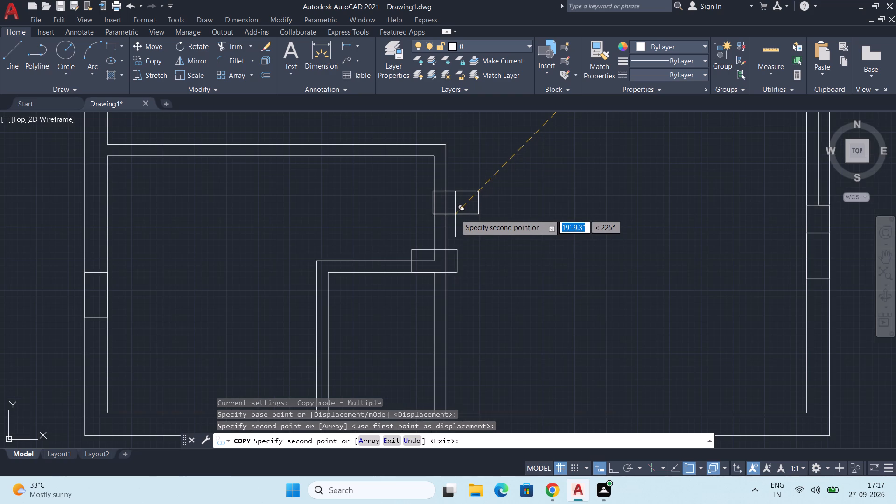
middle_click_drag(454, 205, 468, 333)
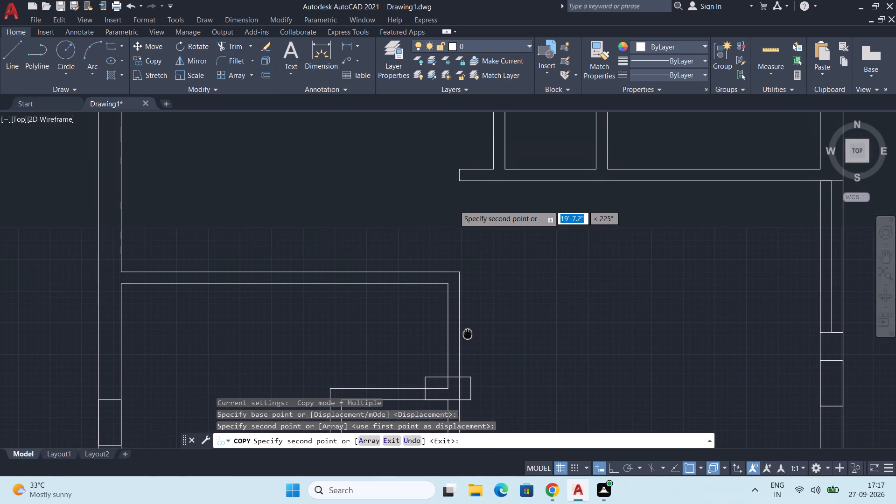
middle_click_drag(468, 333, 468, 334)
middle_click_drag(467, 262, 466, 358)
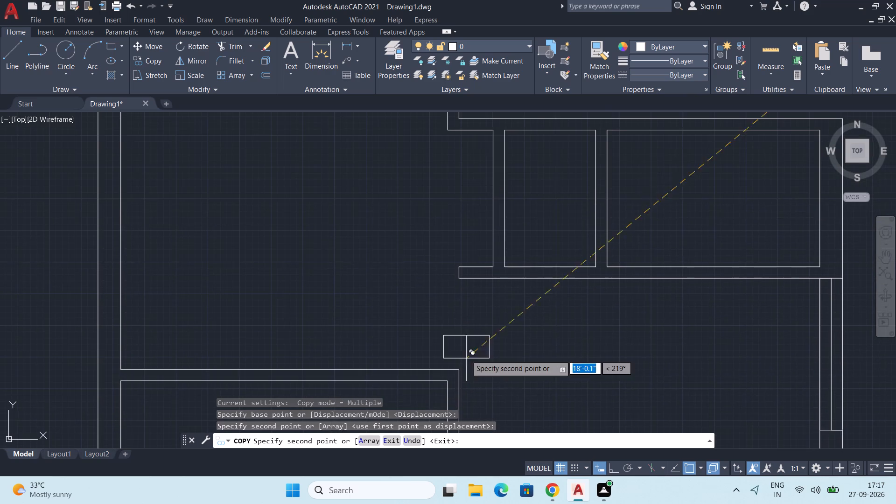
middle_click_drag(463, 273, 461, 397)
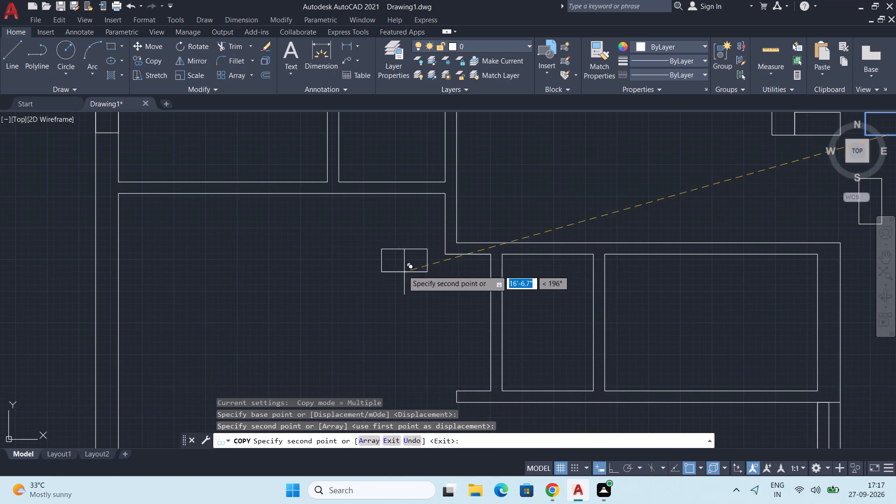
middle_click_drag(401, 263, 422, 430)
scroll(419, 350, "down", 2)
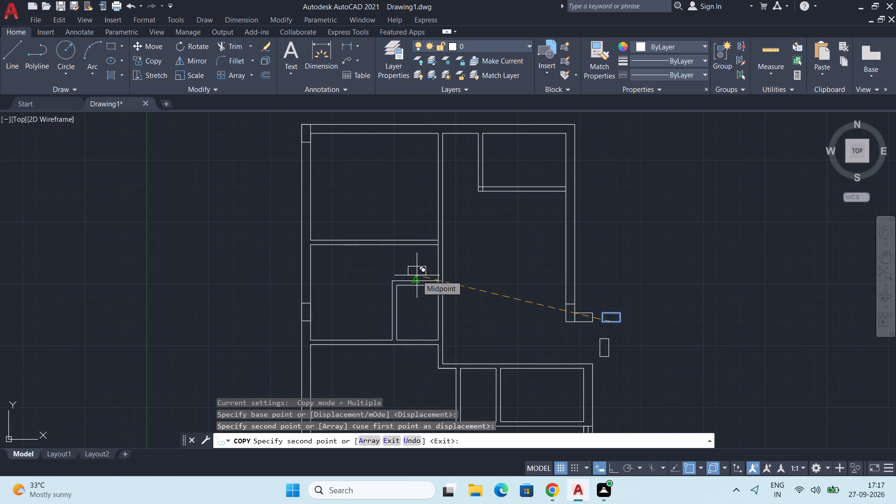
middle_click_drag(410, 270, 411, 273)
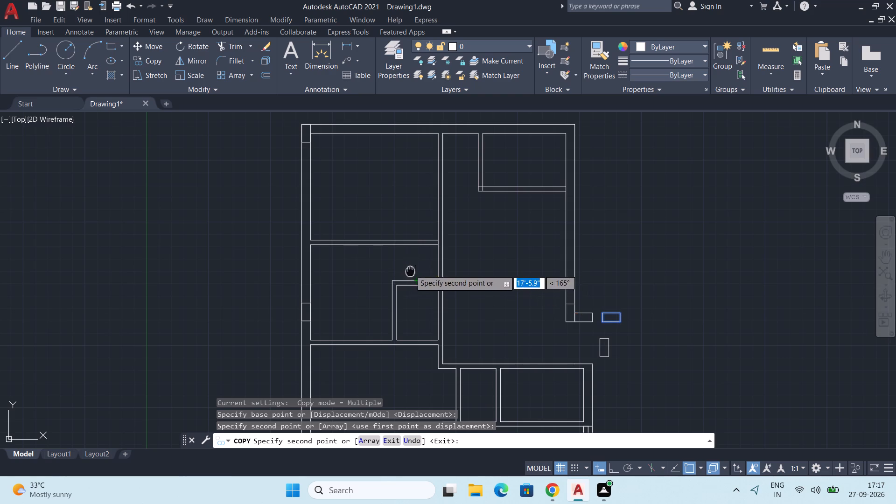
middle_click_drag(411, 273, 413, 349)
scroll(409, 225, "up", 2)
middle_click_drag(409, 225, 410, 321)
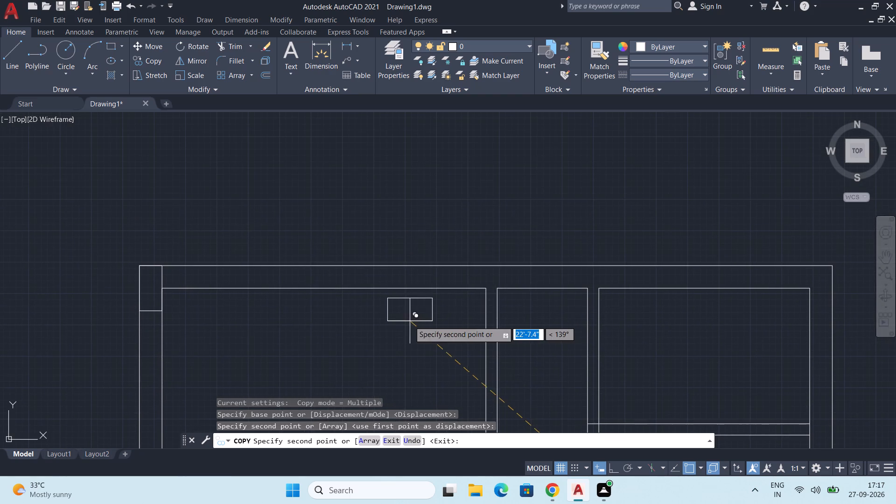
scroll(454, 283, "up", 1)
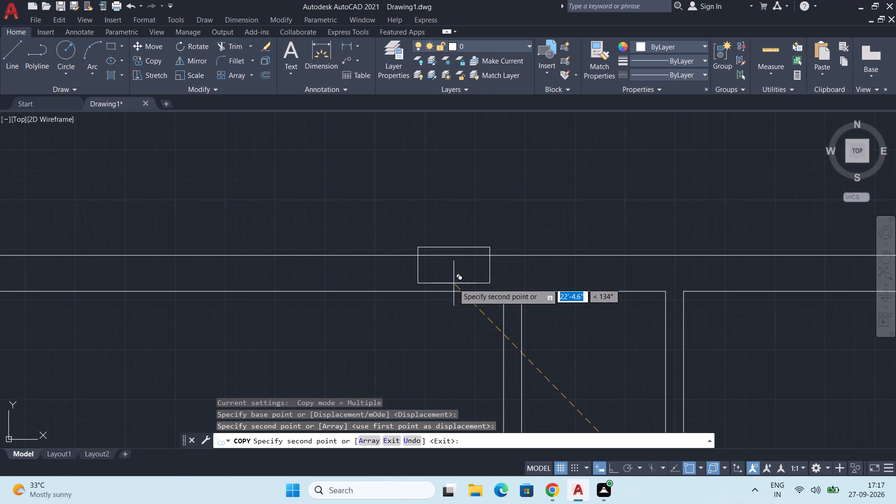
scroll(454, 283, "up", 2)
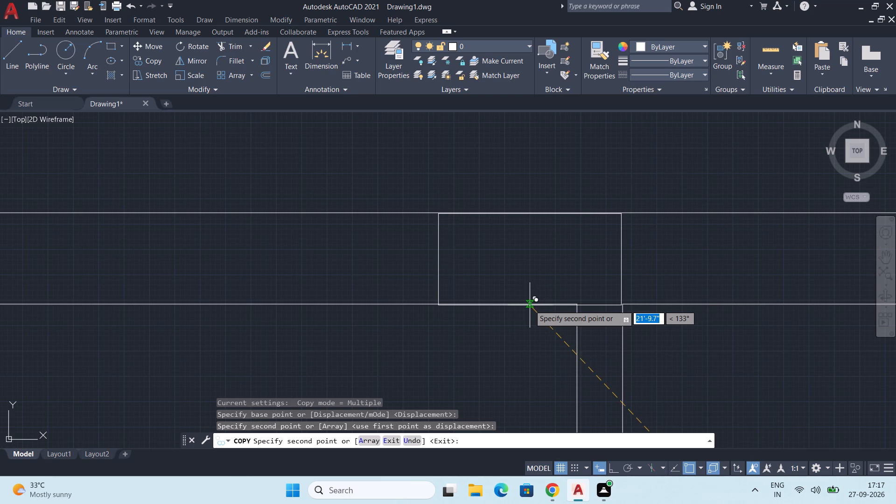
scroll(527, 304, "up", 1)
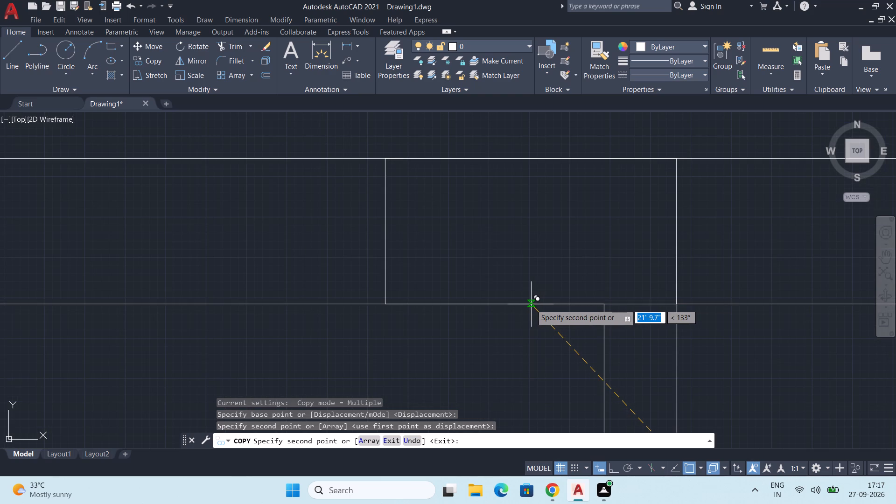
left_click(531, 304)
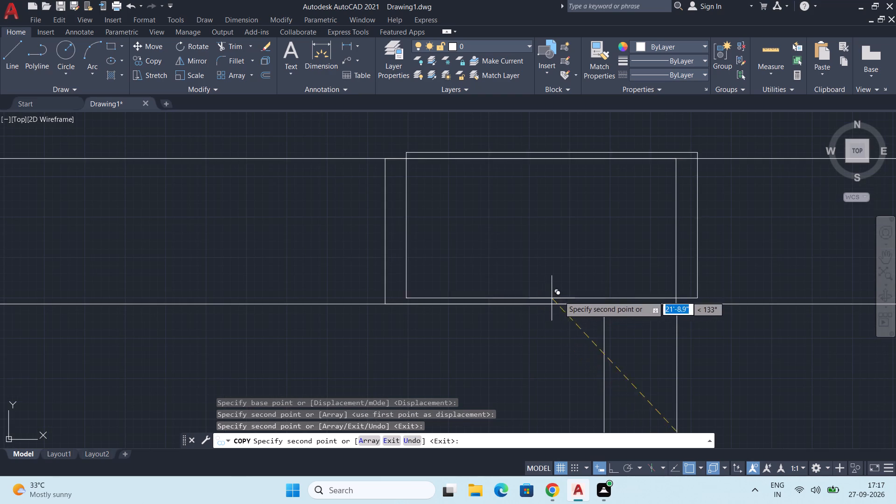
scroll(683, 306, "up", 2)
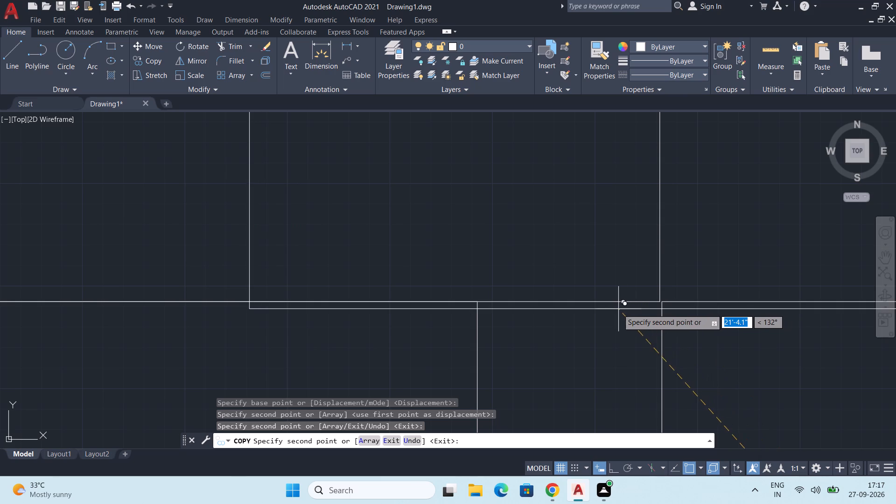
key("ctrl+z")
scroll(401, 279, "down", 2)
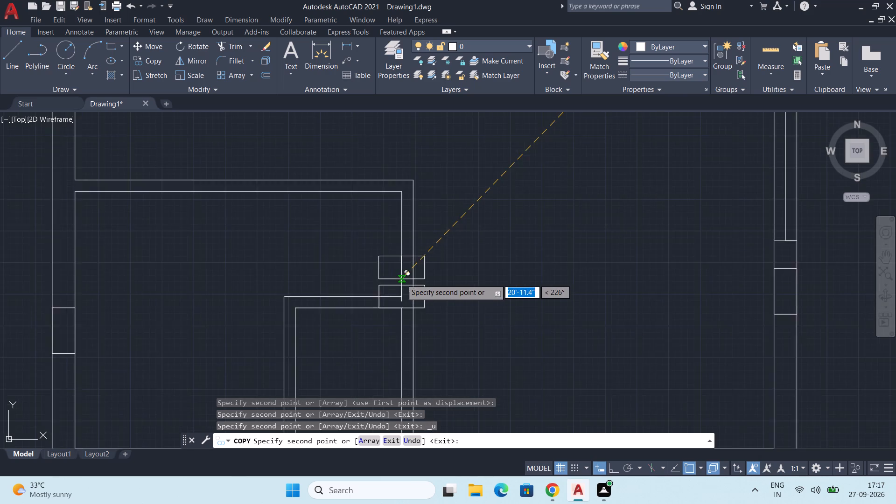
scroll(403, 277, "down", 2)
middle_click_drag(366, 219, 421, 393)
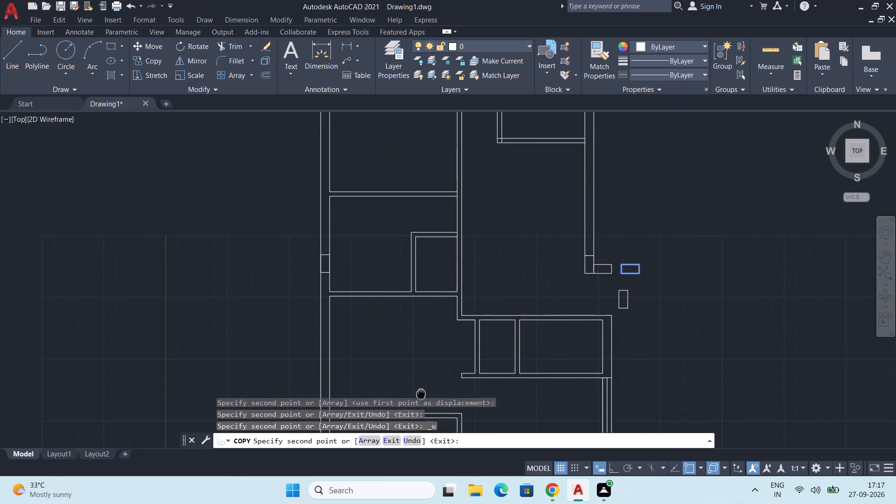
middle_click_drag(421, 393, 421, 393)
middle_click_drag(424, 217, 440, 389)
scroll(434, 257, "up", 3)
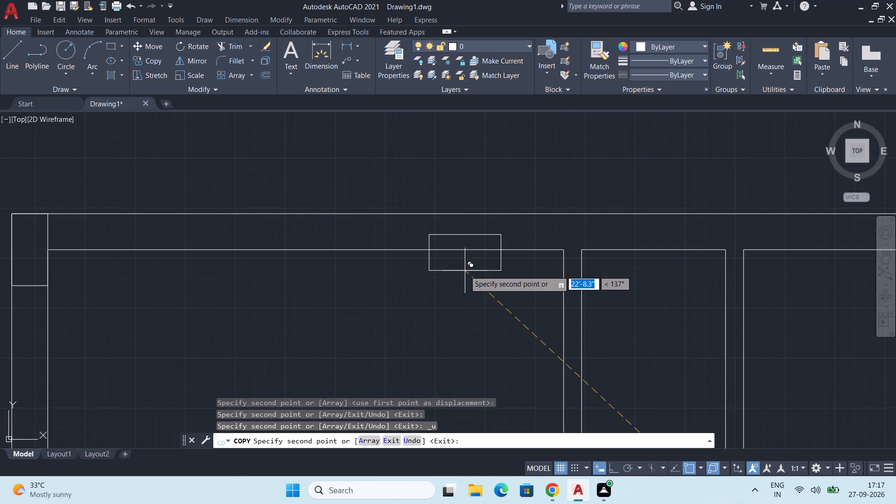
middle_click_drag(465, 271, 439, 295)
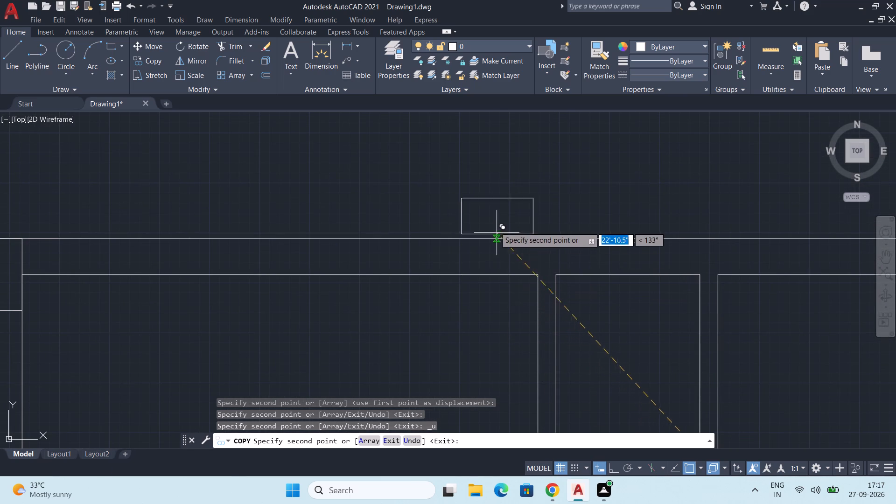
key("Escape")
Copy the horizontal rectangle from its lower-right corner into the top exterior wall, ending at the right face of the upper-left room's partition.
scroll(489, 199, "down", 6)
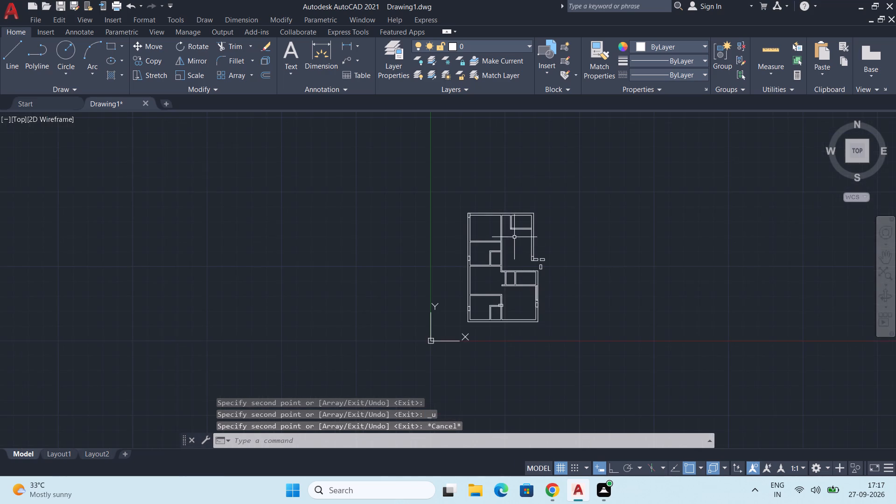
middle_click_drag(520, 238, 509, 220)
scroll(531, 237, "up", 6)
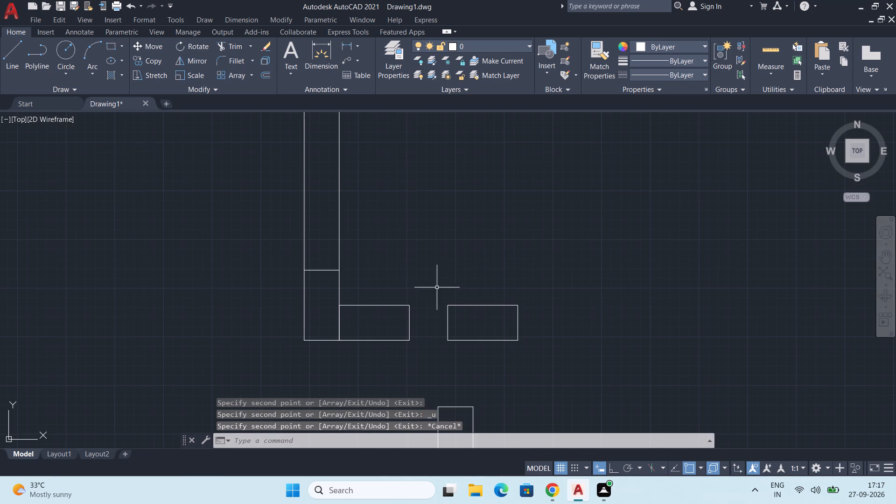
left_click(437, 287)
left_click(540, 375)
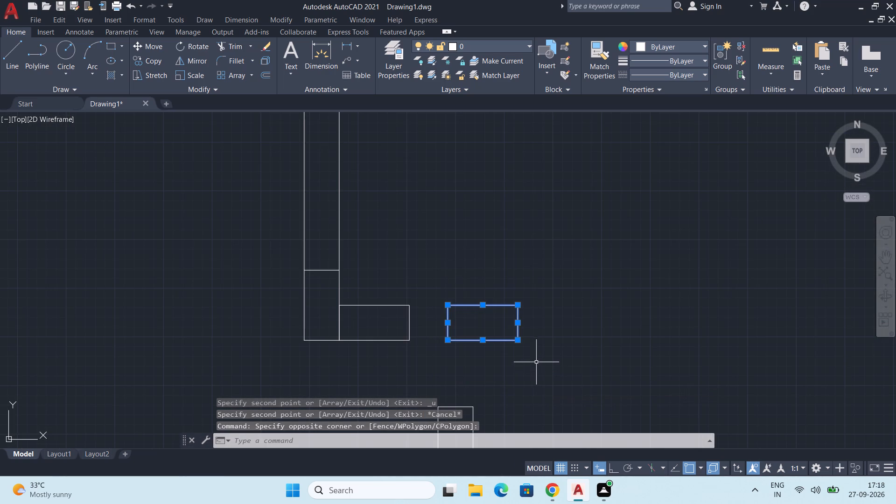
key("c")
key("o")
key("Return")
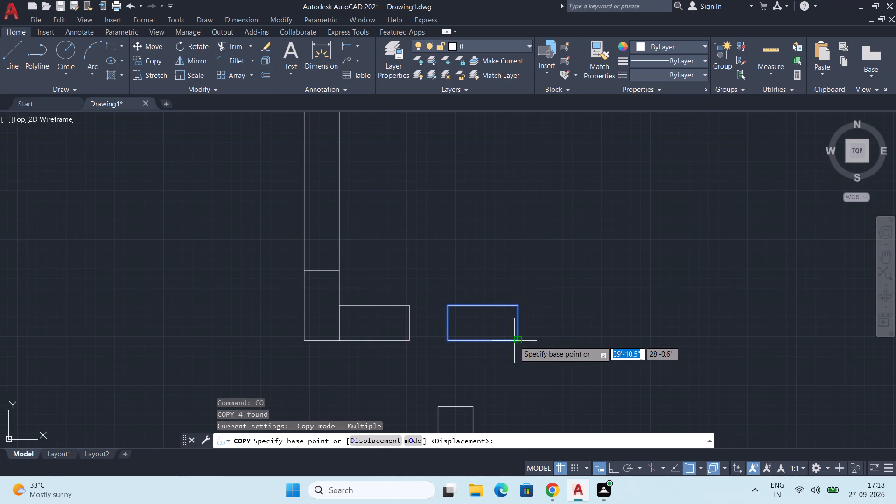
left_click_drag(518, 339, 513, 333)
scroll(239, 176, "down", 4)
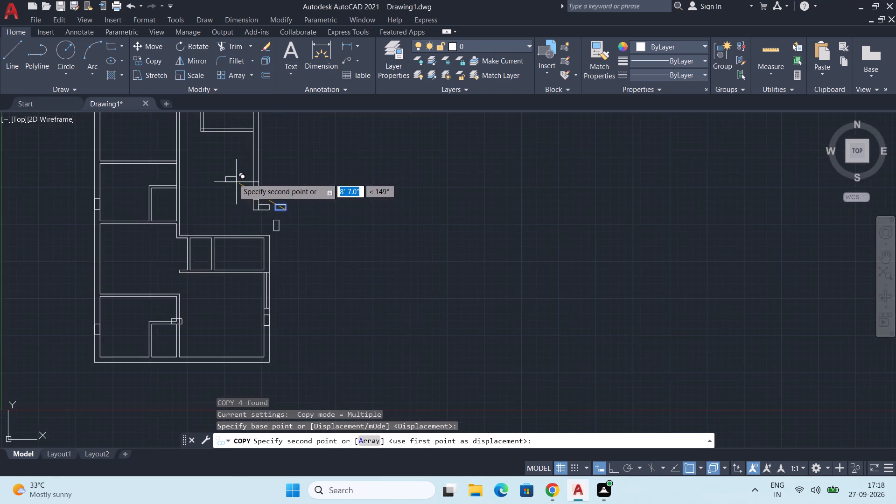
middle_click_drag(233, 178, 355, 329)
scroll(291, 237, "up", 5)
middle_click_drag(320, 339, 324, 293)
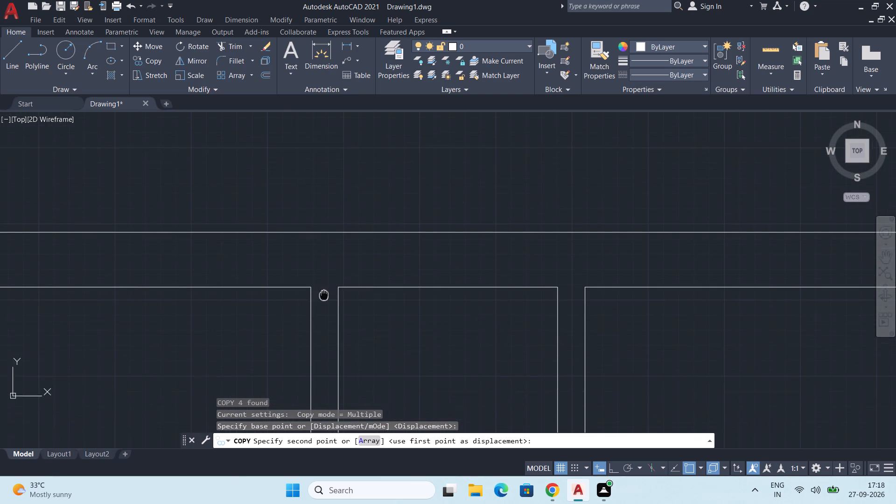
left_click(336, 282)
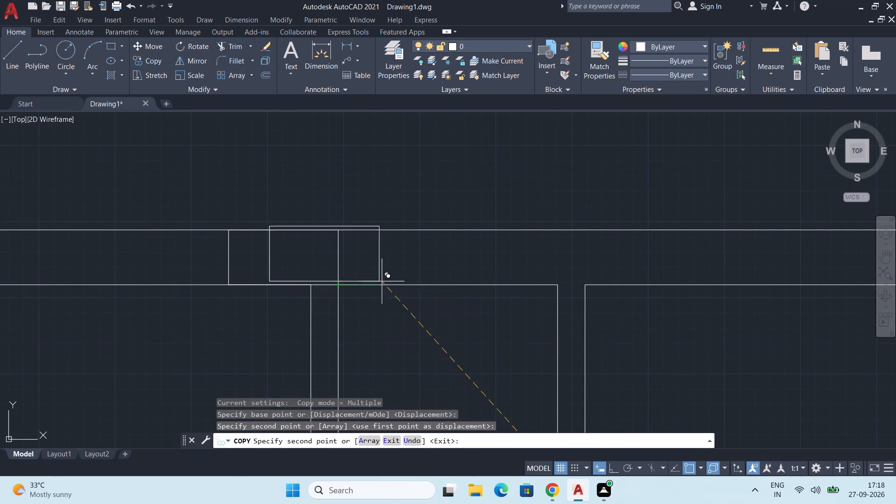
Copy the horizontal rectangle onto the partition below the upper-left room, its lower-right corner on the partition's lower line near the right end.
scroll(455, 289, "down", 2)
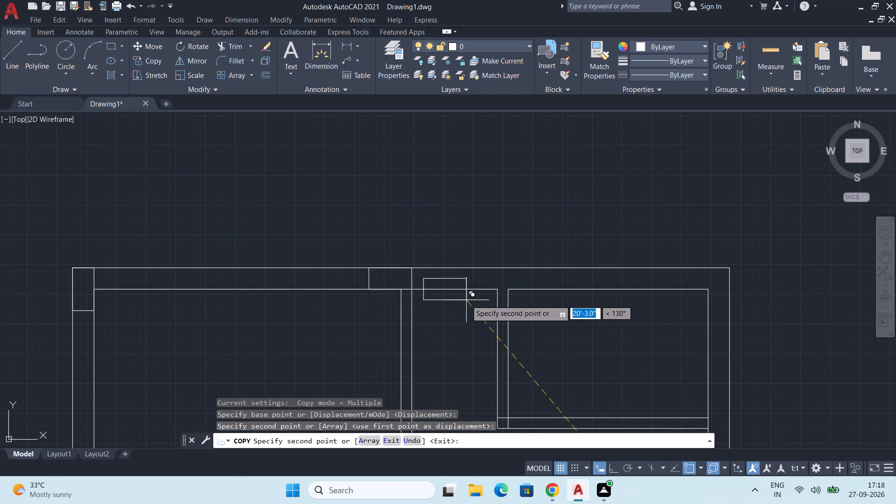
middle_click_drag(468, 301, 431, 242)
scroll(434, 255, "down", 1)
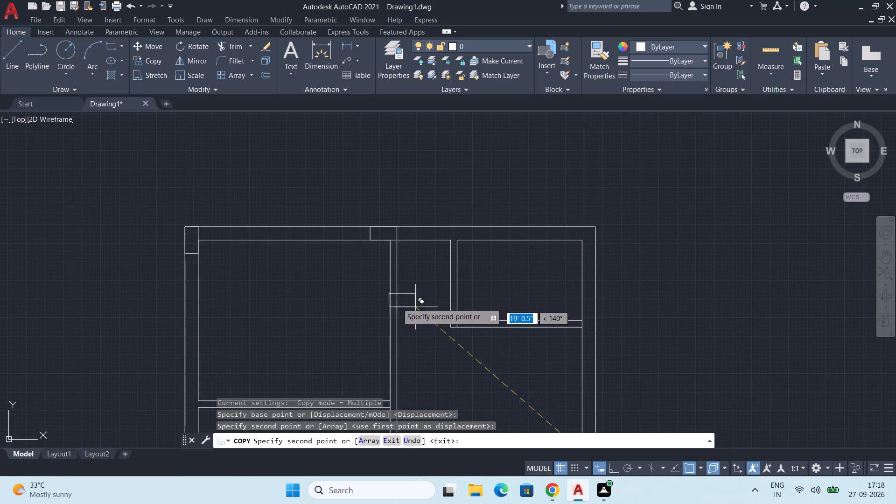
middle_click_drag(385, 300, 430, 211)
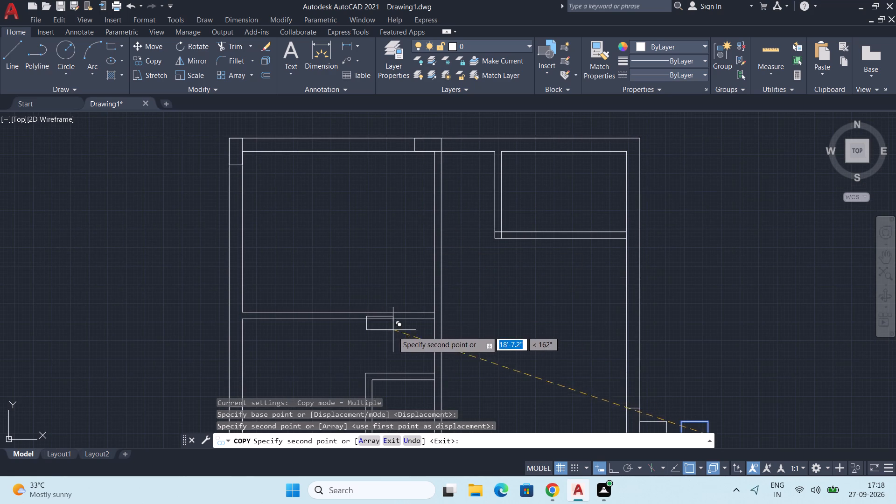
middle_click_drag(393, 332, 408, 294)
scroll(408, 294, "up", 2)
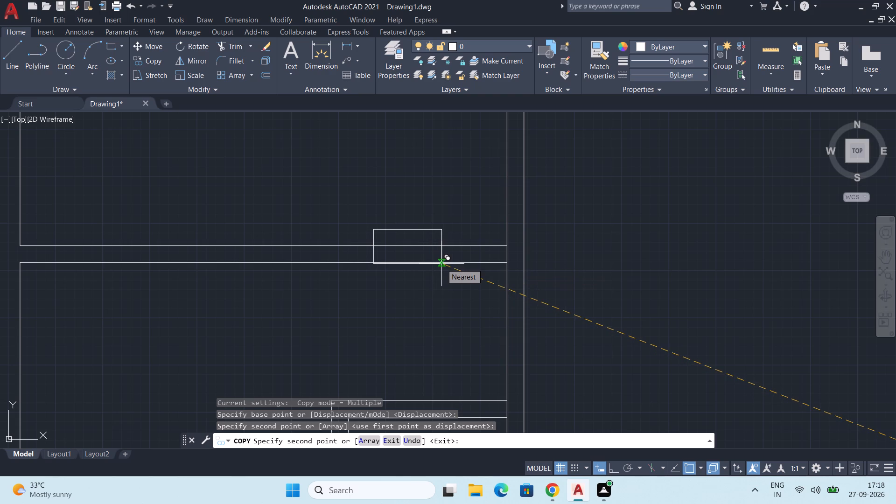
left_click(440, 263)
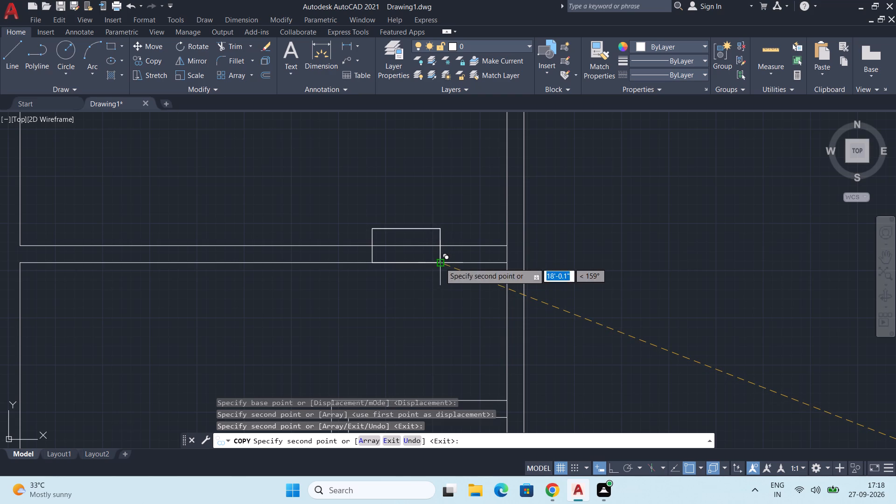
scroll(489, 283, "down", 3)
middle_click_drag(515, 343, 493, 291)
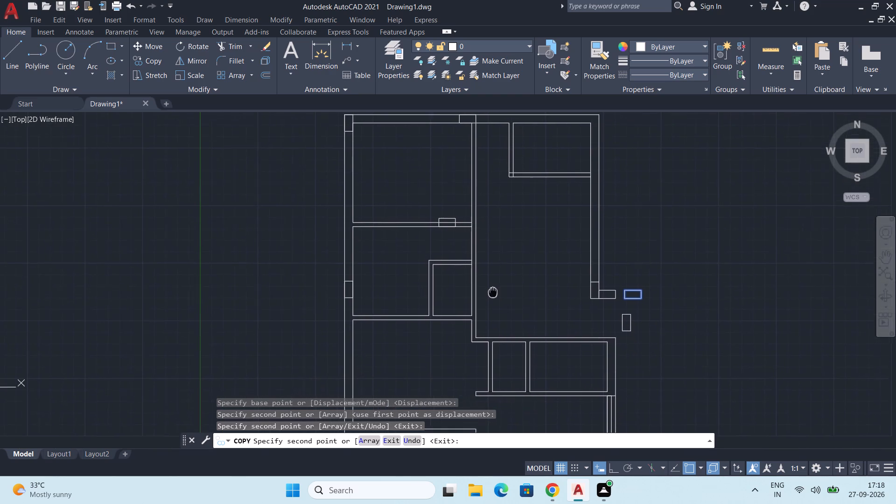
middle_click_drag(493, 291, 440, 261)
scroll(439, 264, "down", 1)
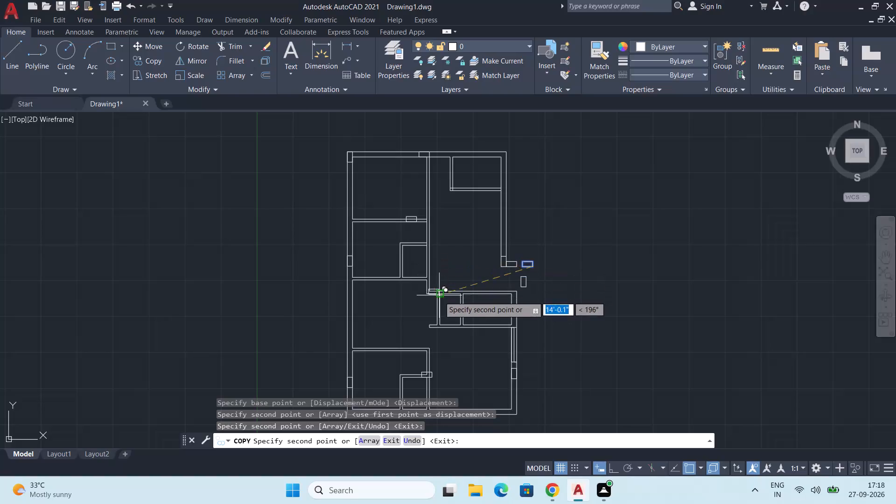
middle_click_drag(439, 297, 433, 227)
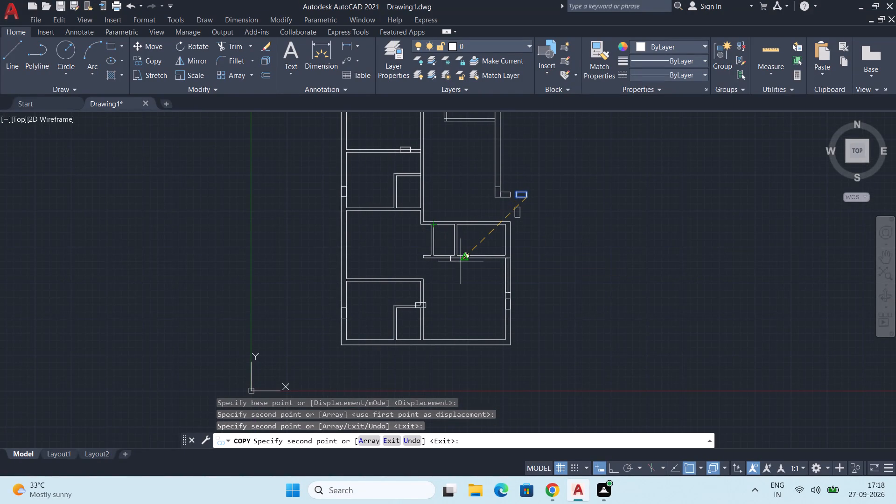
scroll(462, 258, "down", 1)
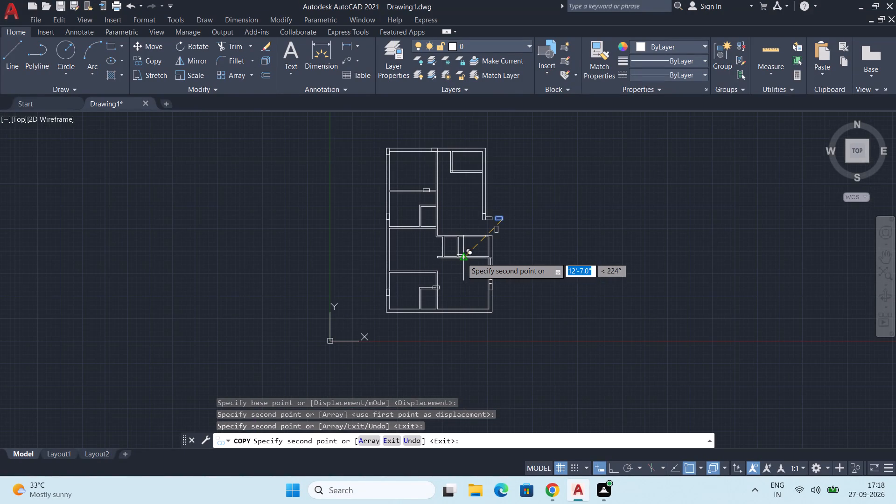
middle_click_drag(462, 258, 374, 339)
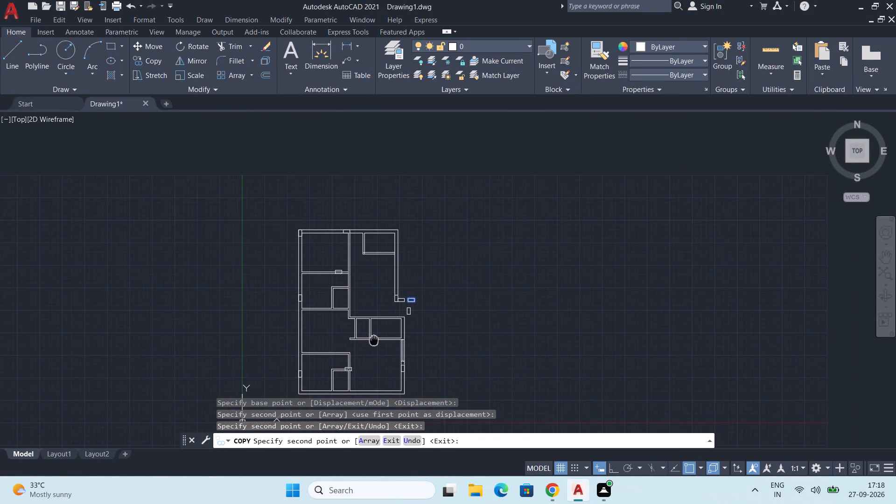
middle_click_drag(374, 339, 373, 339)
scroll(372, 335, "up", 2)
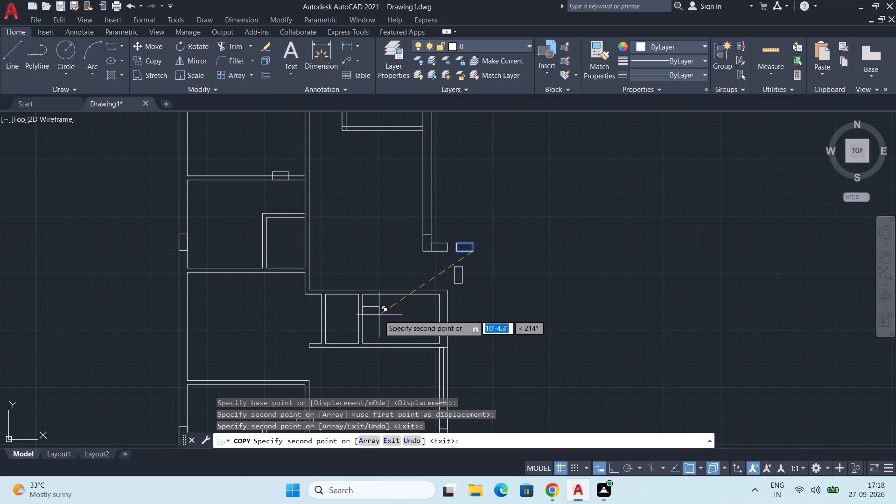
key("space")
Move the spare upright rectangle by its upper-right corner to the outer upper-right corner of the plan's exterior walls.
middle_click_drag(460, 243, 465, 275)
scroll(465, 276, "up", 4)
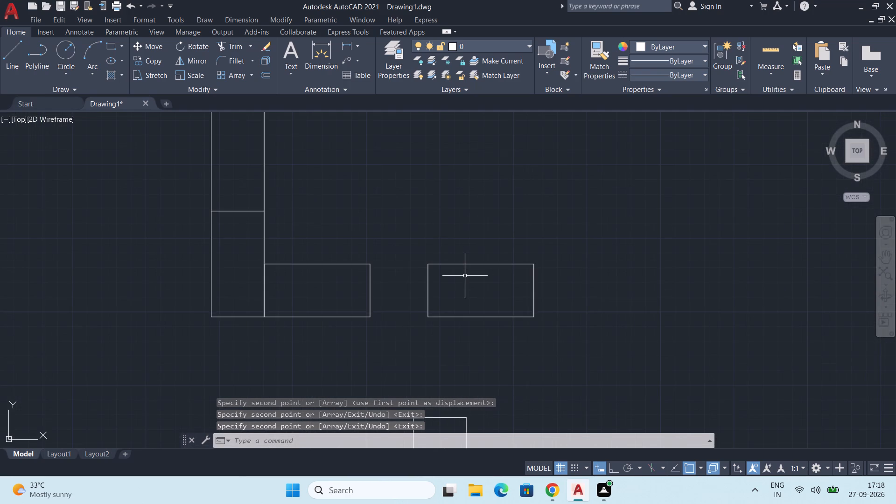
scroll(405, 266, "down", 2)
middle_click_drag(424, 318, 433, 303)
left_click_drag(390, 298, 397, 302)
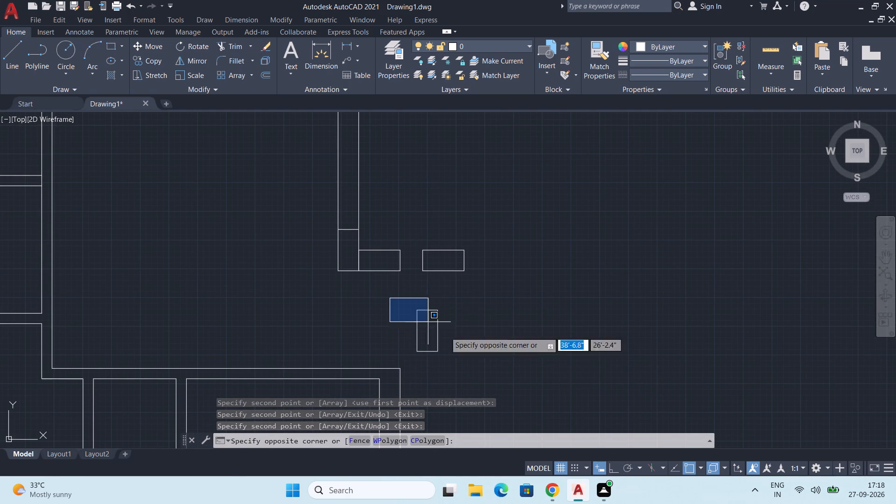
left_click(487, 381)
key("c")
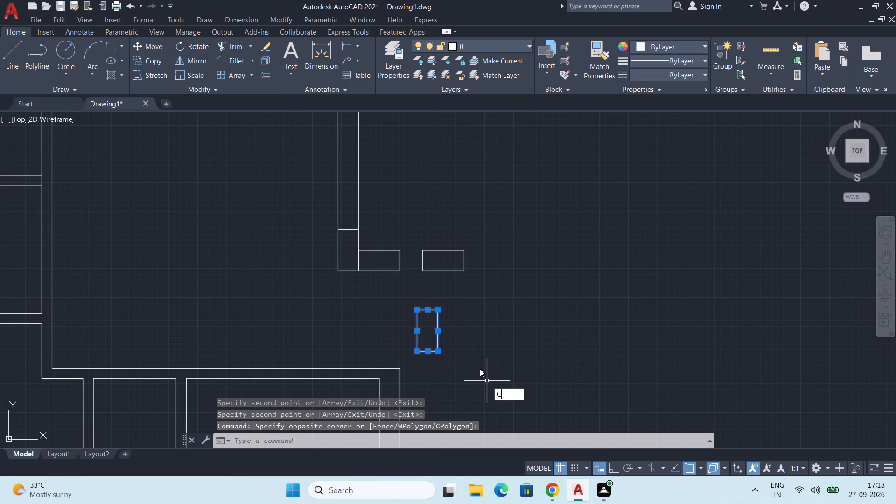
key("BackSpace")
key("m")
key("Return")
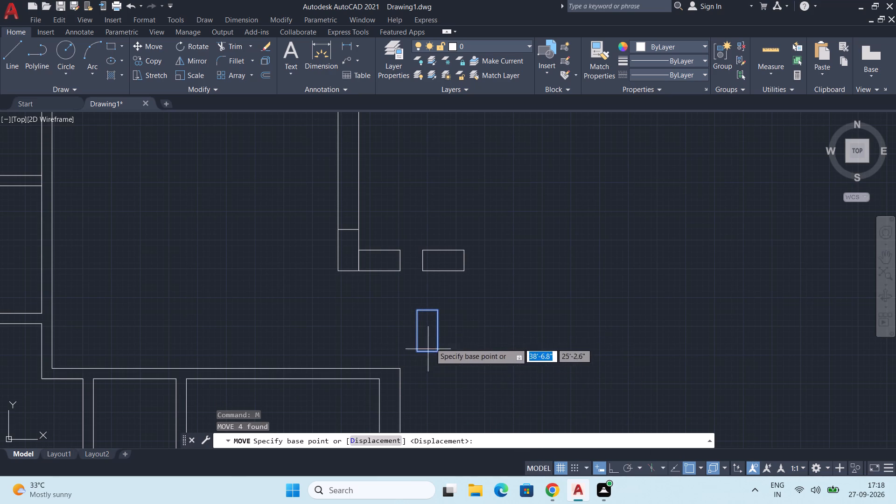
left_click(436, 313)
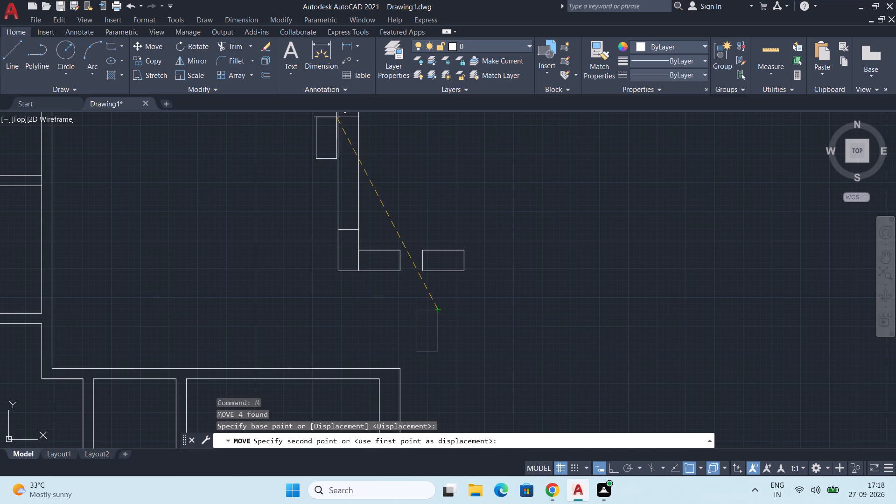
scroll(327, 169, "down", 2)
middle_click_drag(329, 167, 377, 308)
scroll(381, 205, "up", 2)
middle_click_drag(381, 197, 399, 308)
scroll(398, 260, "up", 4)
middle_click_drag(434, 184, 443, 234)
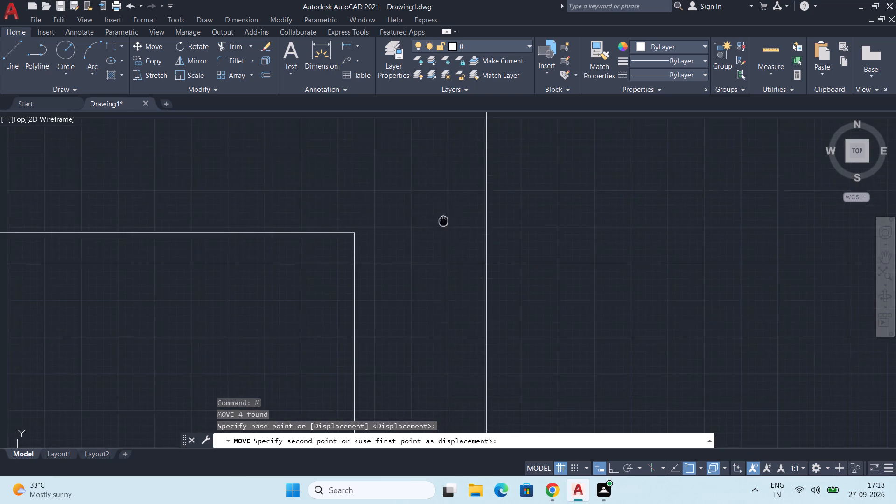
middle_click_drag(443, 234, 446, 316)
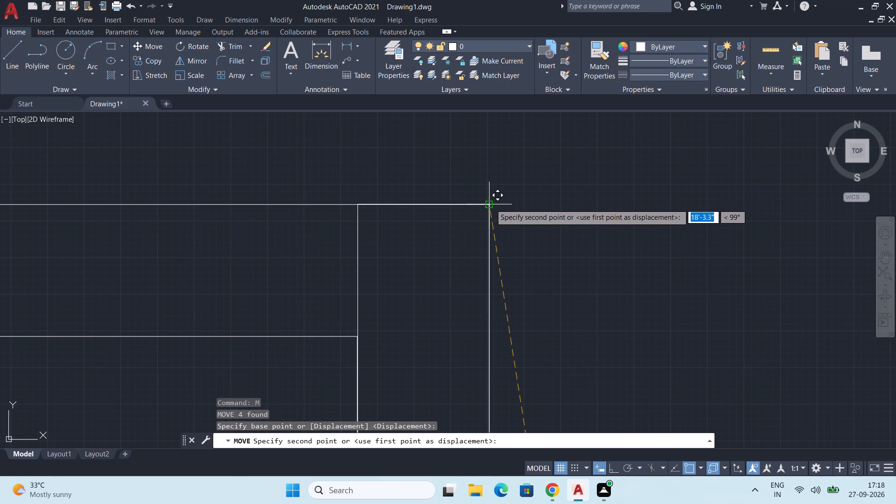
left_click(490, 204)
scroll(533, 285, "down", 2)
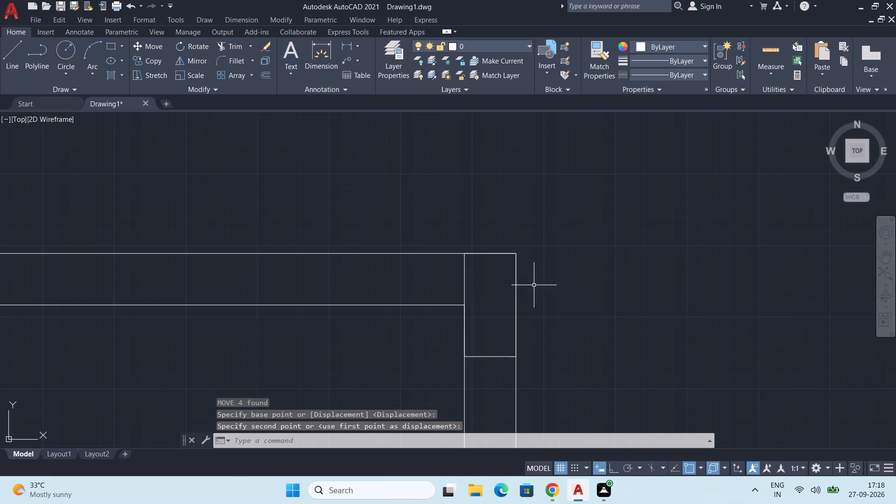
scroll(534, 285, "down", 1)
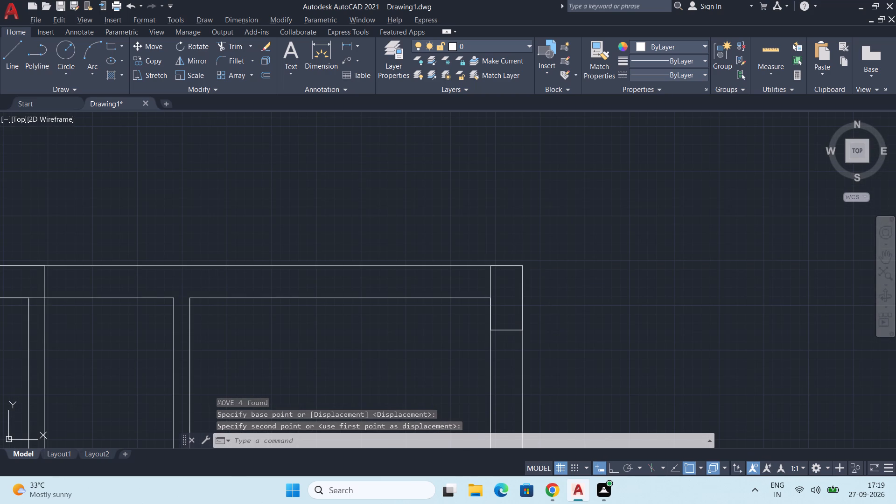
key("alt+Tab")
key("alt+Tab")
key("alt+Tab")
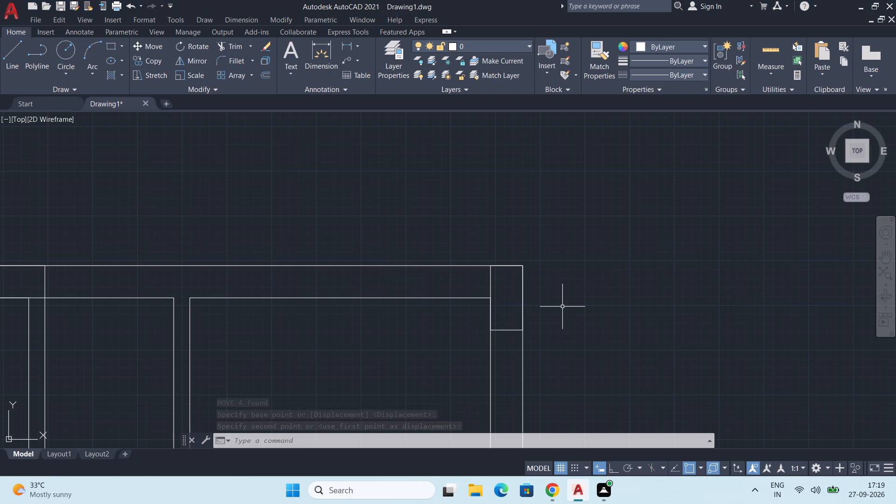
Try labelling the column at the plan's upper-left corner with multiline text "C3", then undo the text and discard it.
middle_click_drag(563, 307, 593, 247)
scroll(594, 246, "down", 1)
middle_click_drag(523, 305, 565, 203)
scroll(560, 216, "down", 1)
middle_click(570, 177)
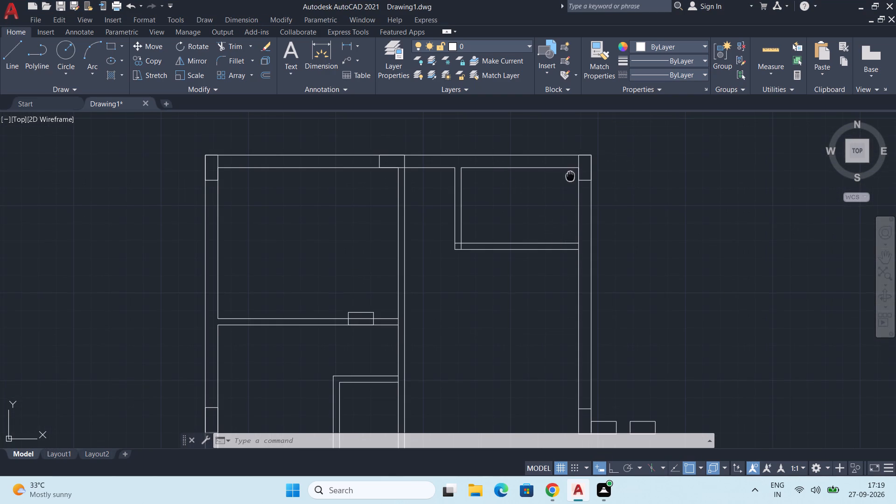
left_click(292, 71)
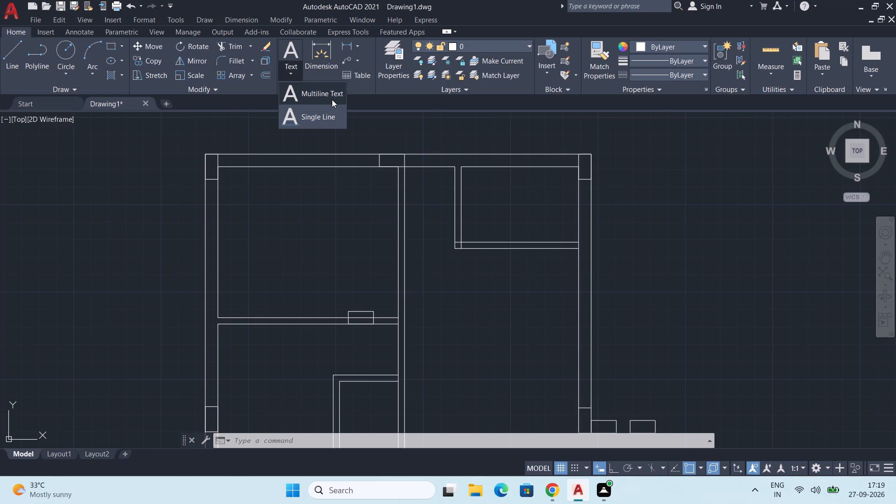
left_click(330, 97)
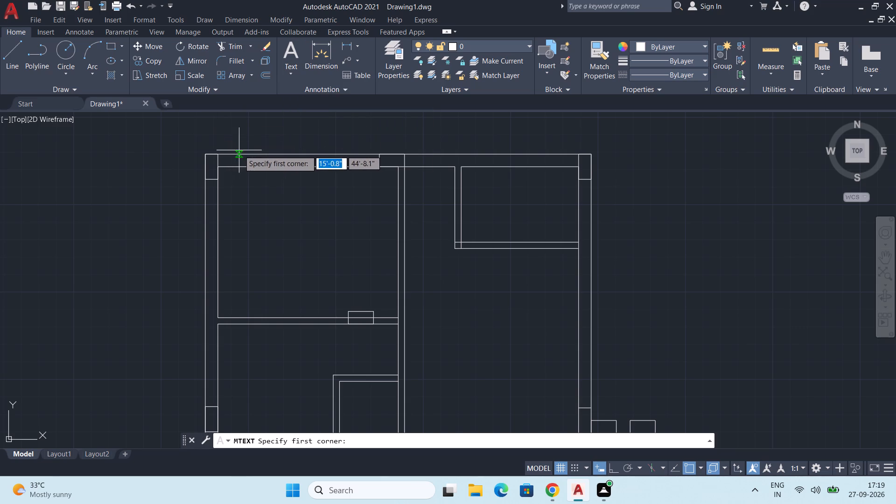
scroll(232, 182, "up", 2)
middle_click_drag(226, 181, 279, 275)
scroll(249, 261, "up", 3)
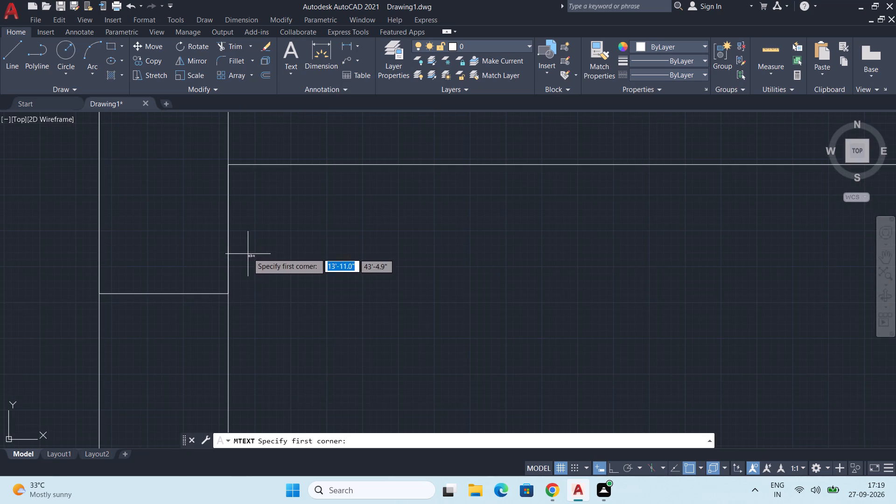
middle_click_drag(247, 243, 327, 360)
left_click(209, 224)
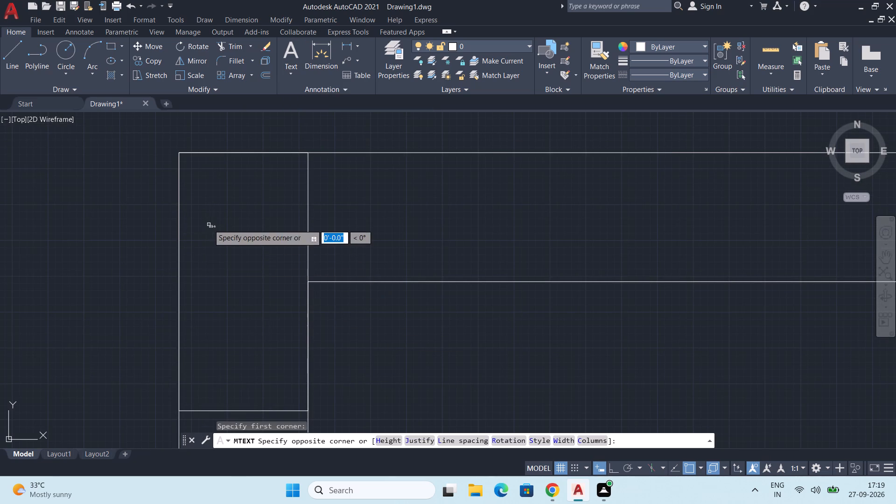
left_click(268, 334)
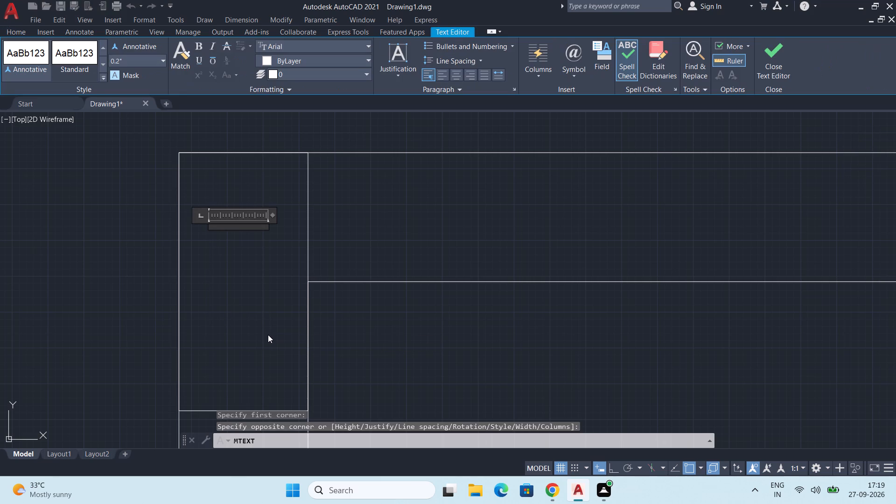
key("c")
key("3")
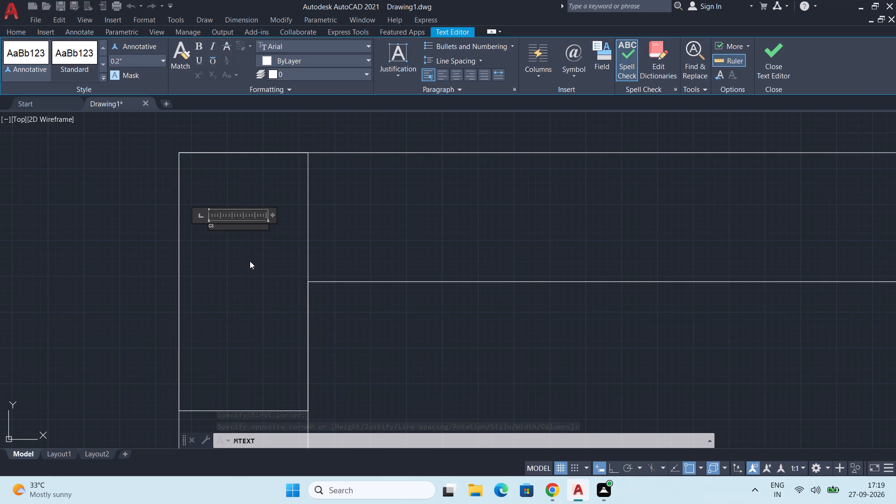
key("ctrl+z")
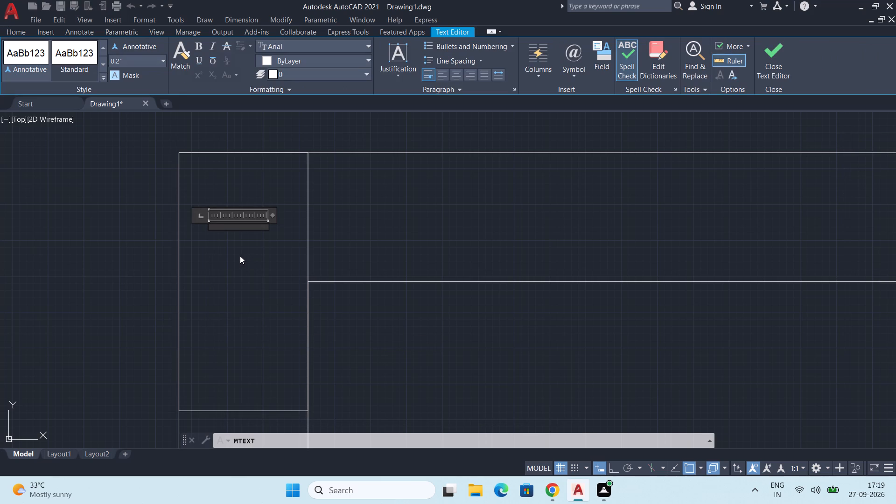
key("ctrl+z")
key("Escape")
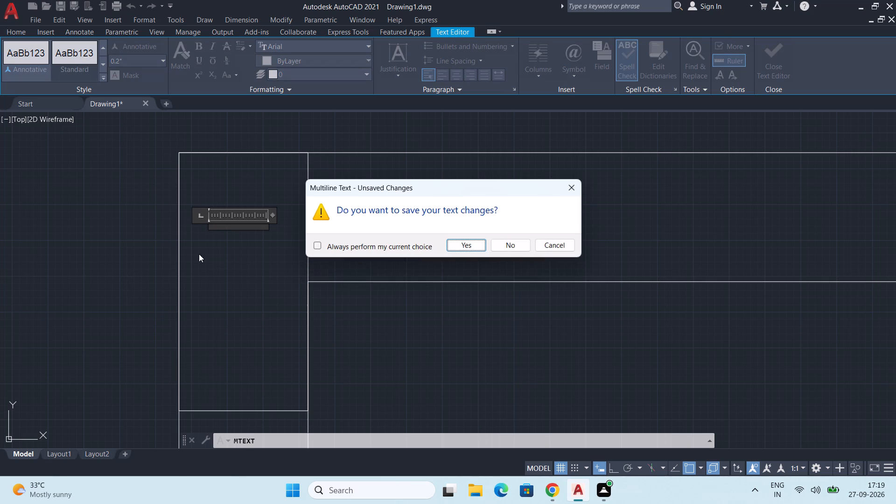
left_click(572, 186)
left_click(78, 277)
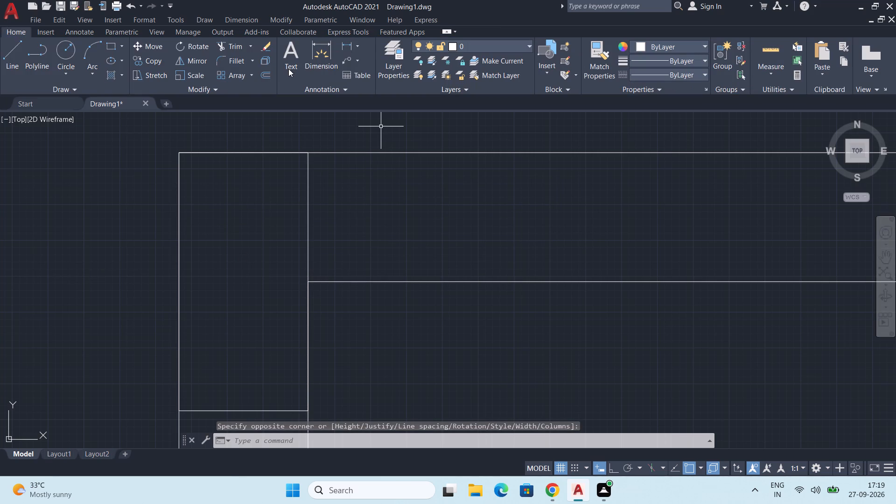
Add multiline text "C3" with a height of 1' inside the column at the plan's upper-left corner.
left_click(288, 69)
left_click(329, 89)
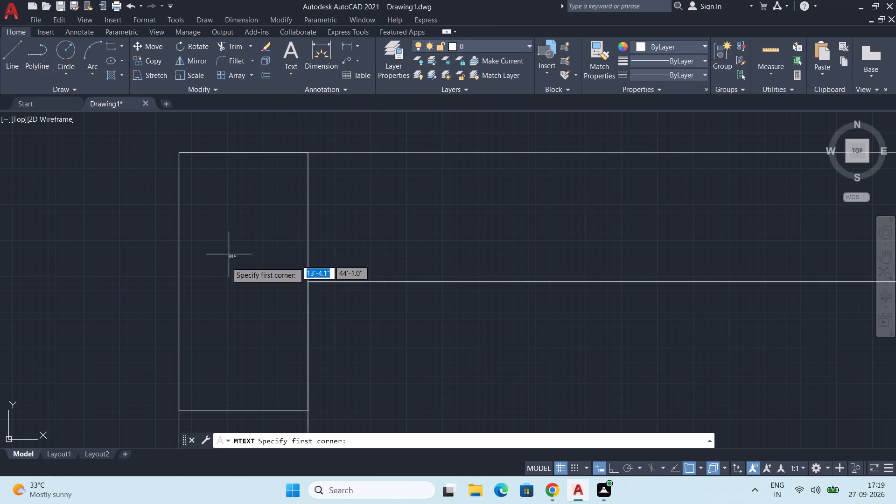
left_click(216, 263)
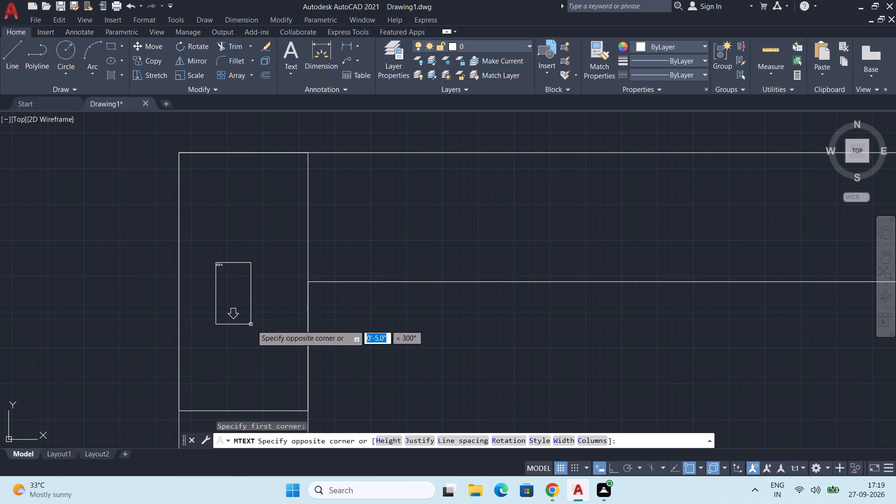
left_click(275, 339)
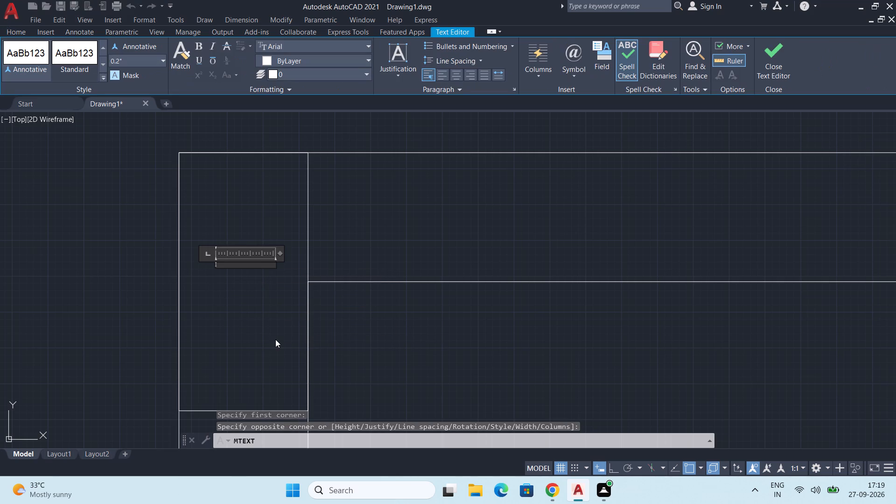
type("C3")
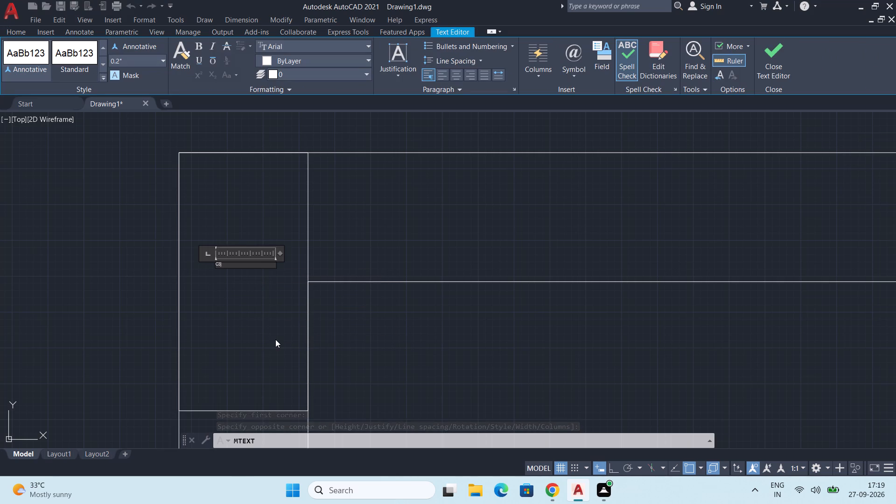
scroll(220, 324, "up", 2)
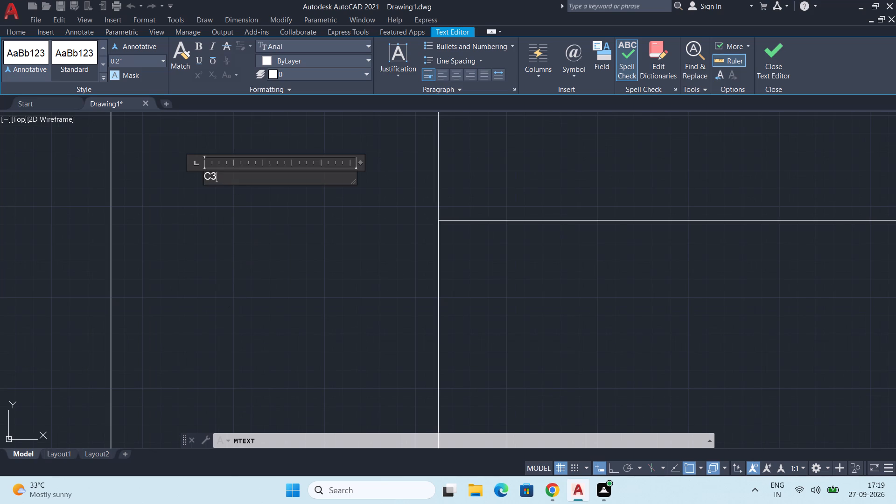
double_click(225, 177)
double_click(144, 63)
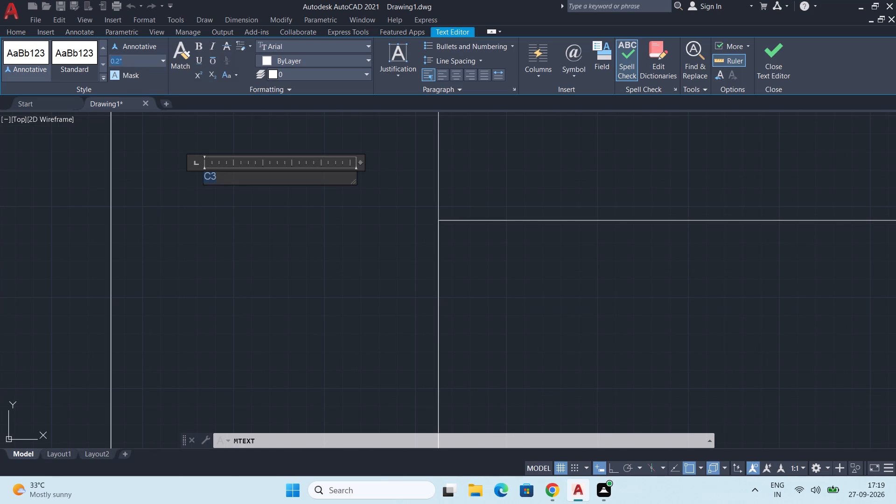
type("1'")
key("Return")
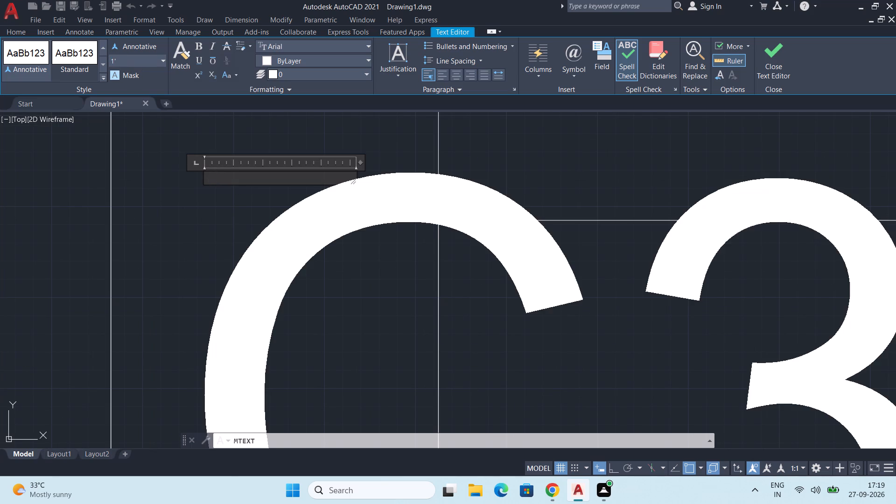
left_click(42, 217)
scroll(42, 217, "down", 4)
middle_click_drag(54, 242, 120, 289)
Edit the C3 label's text height, trying 6" first and settling on 5".
left_click(134, 284)
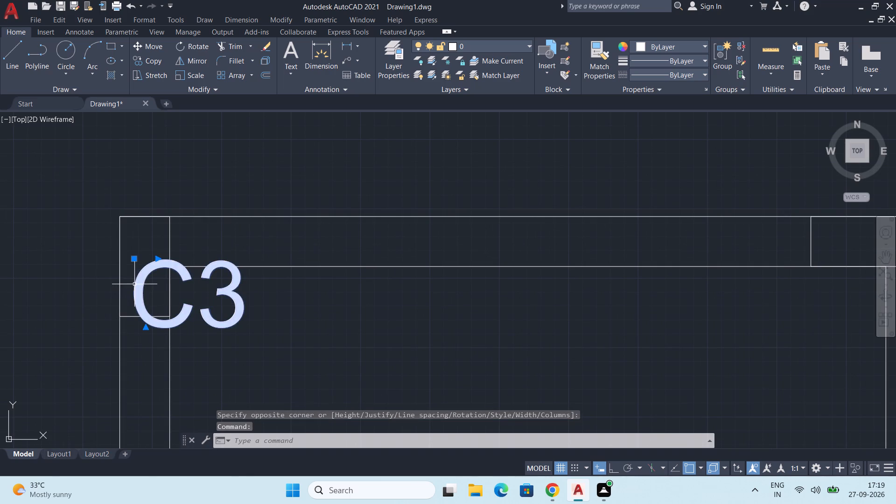
double_click(137, 285)
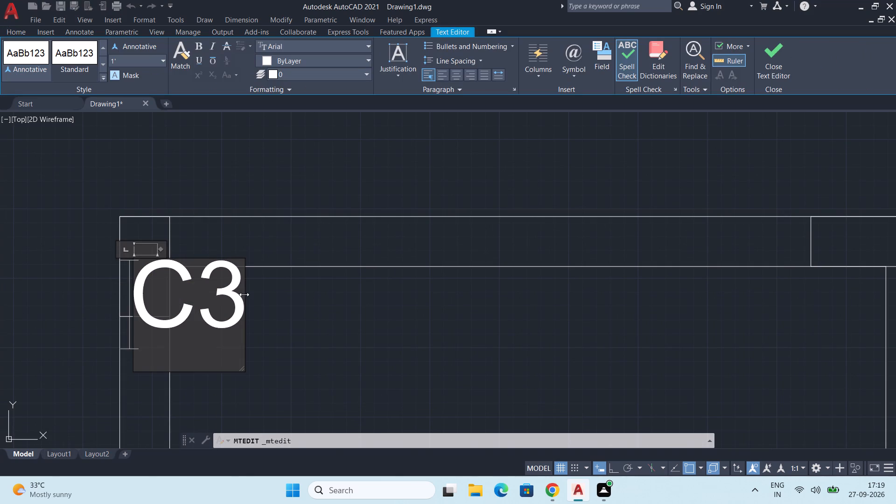
left_click(244, 294)
left_click_drag(240, 287, 188, 288)
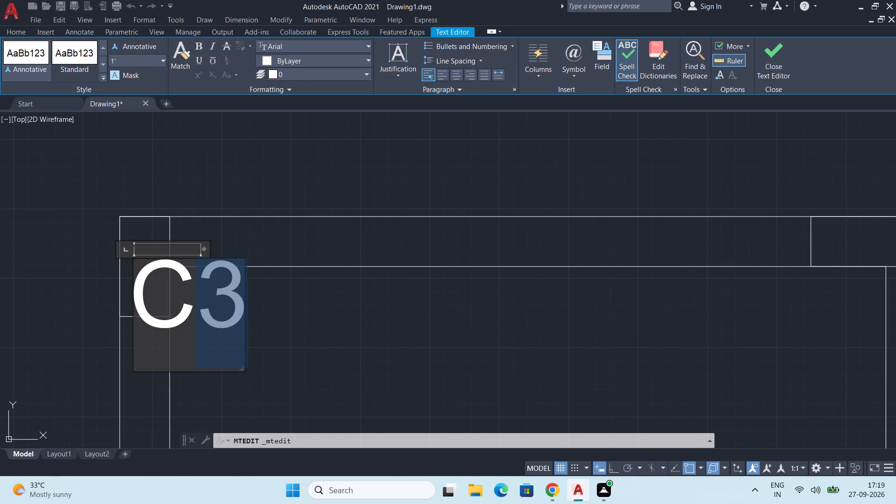
left_click_drag(188, 288, 146, 291)
double_click(148, 63)
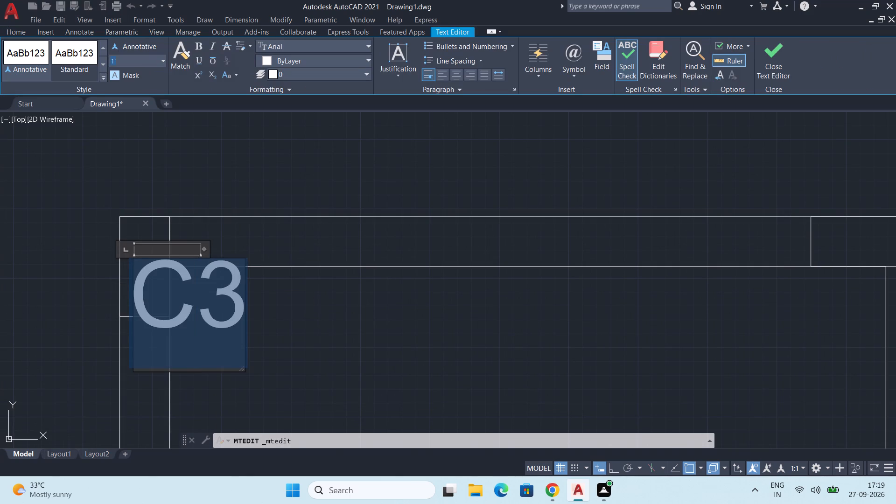
key("6")
key("shift+quotedbl")
key("Return")
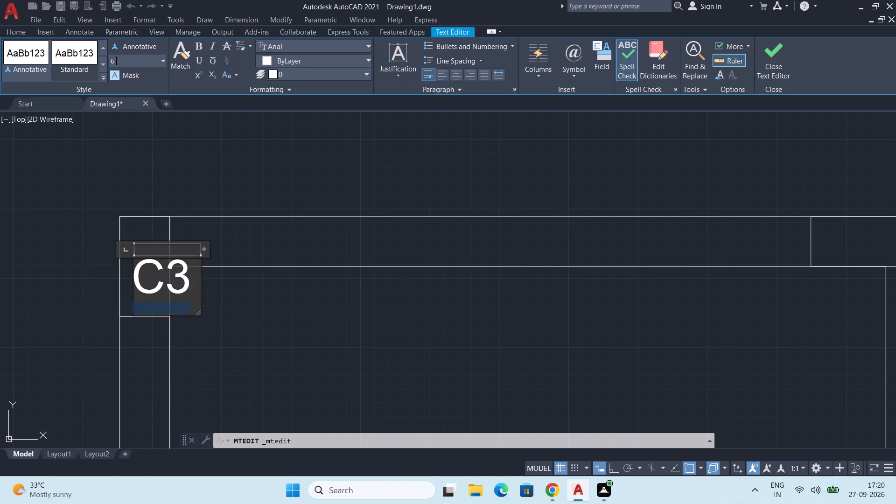
double_click(146, 58)
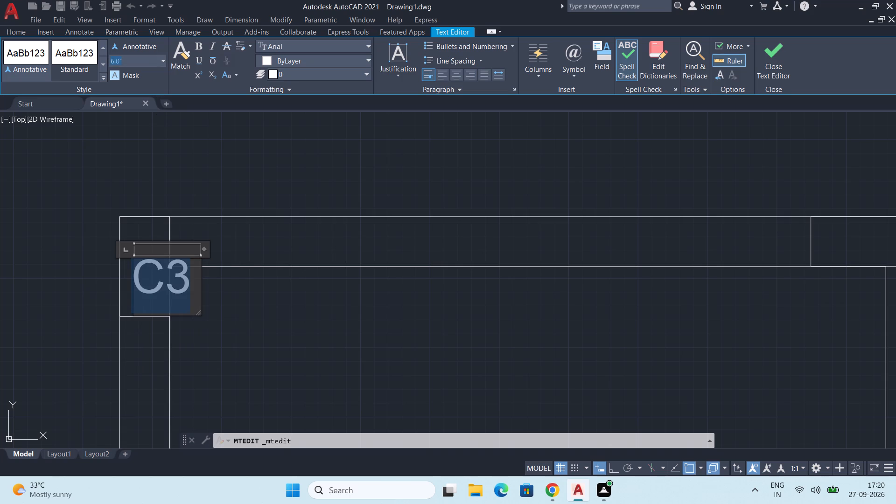
type("5\"")
key("Return")
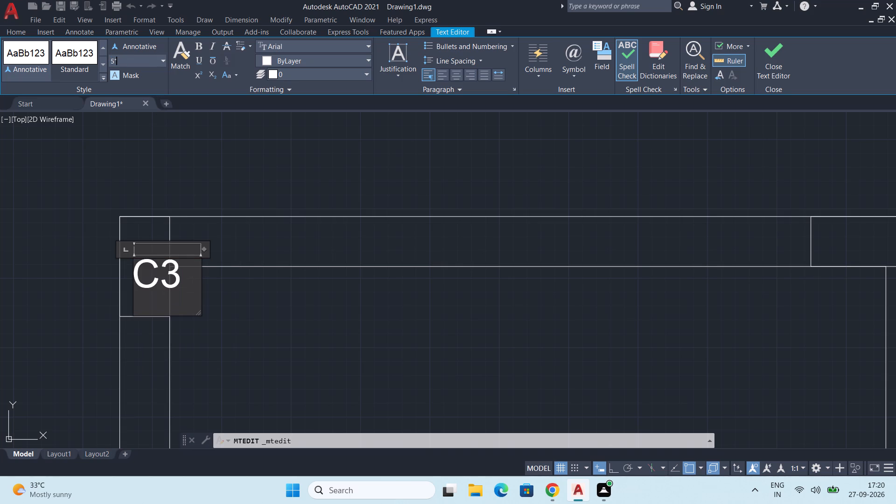
left_click(221, 181)
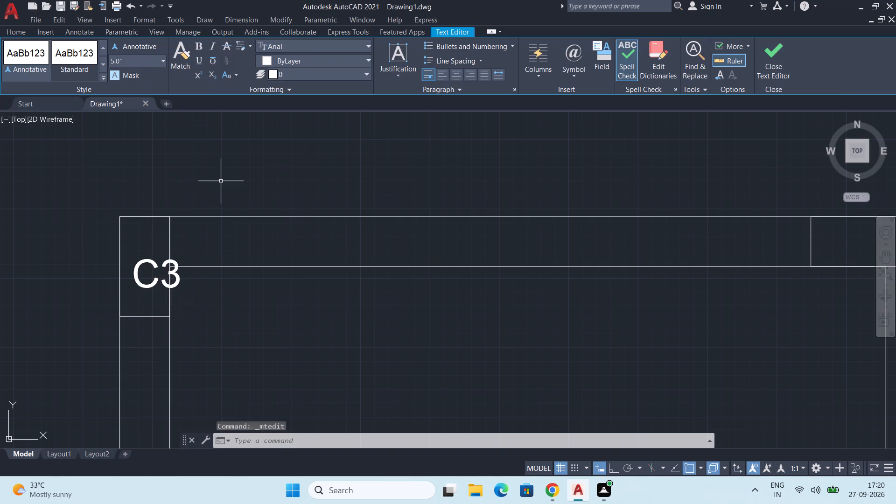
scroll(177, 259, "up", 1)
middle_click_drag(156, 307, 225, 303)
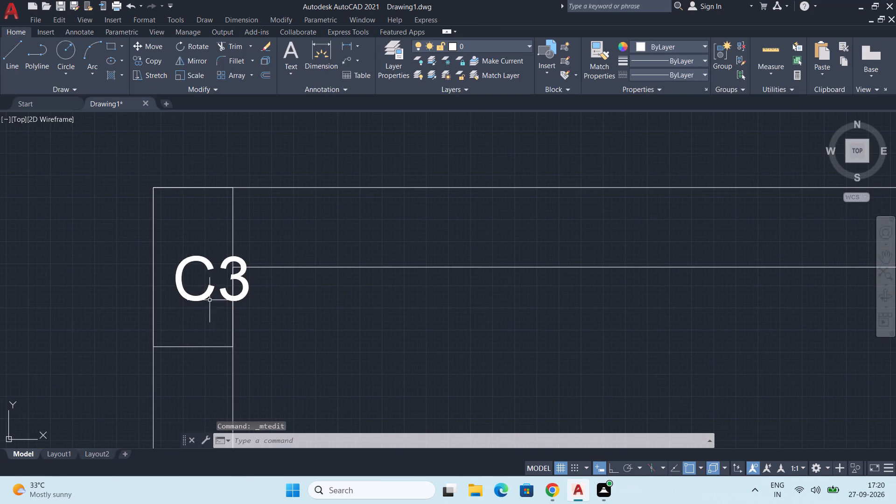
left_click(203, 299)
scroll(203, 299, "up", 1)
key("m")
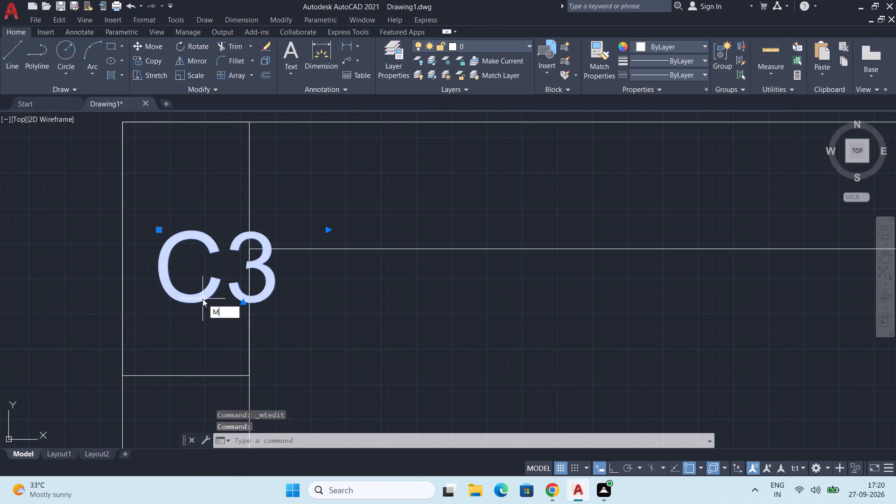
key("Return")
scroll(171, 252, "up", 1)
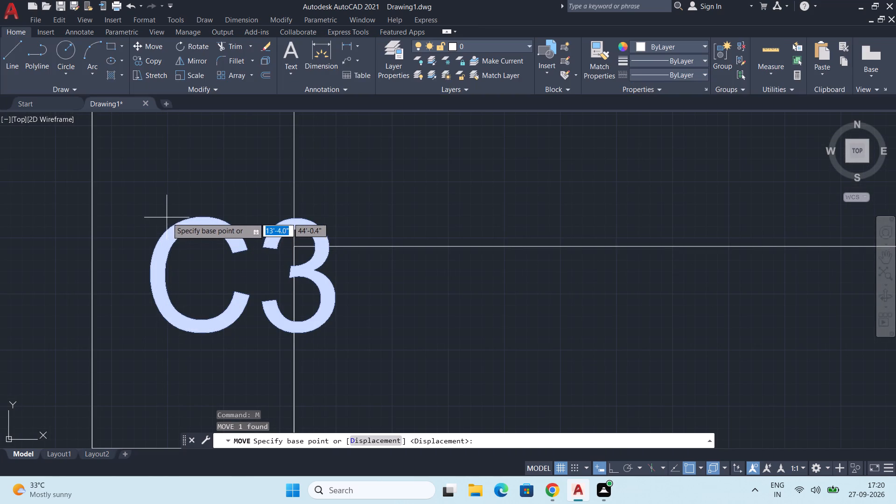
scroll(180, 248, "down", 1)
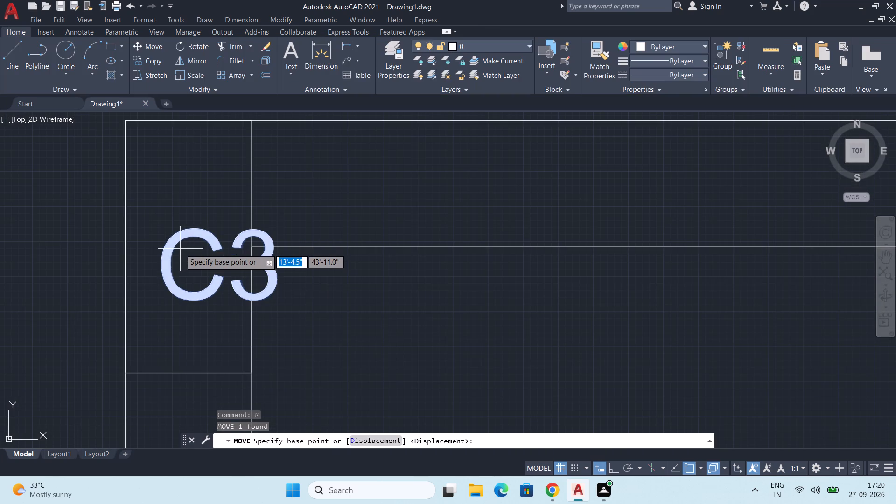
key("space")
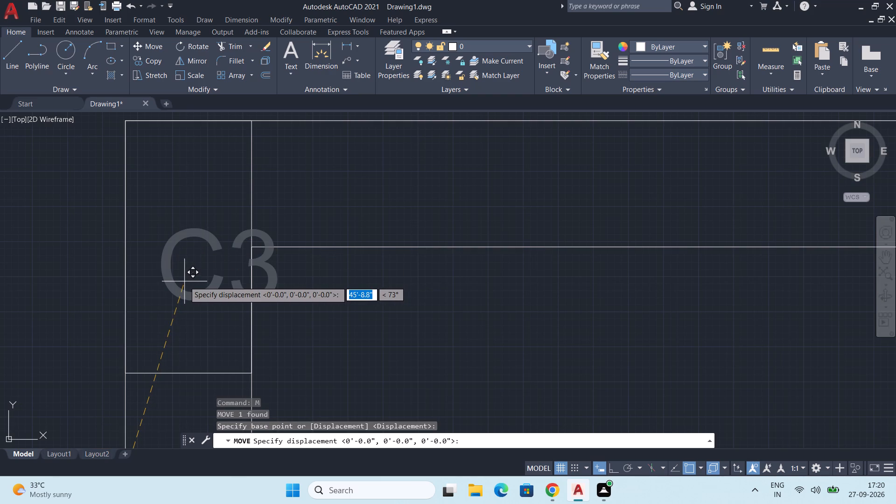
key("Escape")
Move the C3 label about 2" to the left so it sits between the upper-left column's side lines.
scroll(184, 281, "down", 4)
middle_click_drag(185, 281, 205, 210)
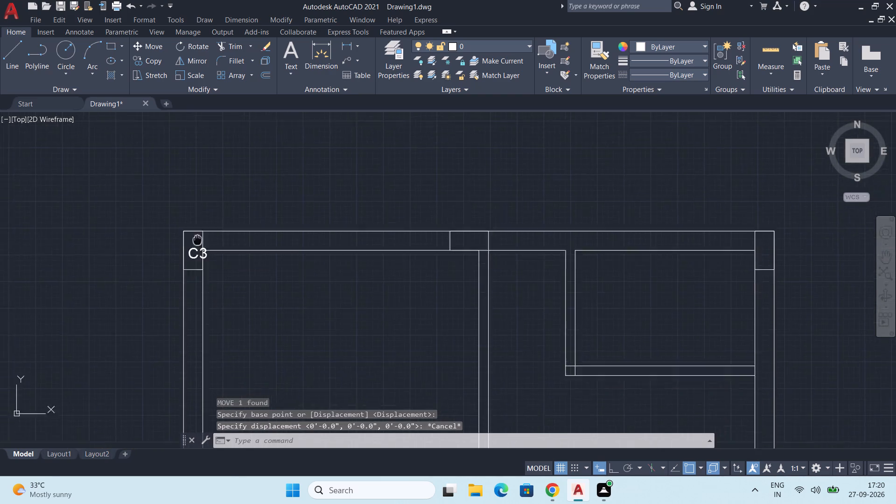
middle_click_drag(205, 210, 215, 239)
scroll(215, 240, "up", 2)
left_click(216, 241)
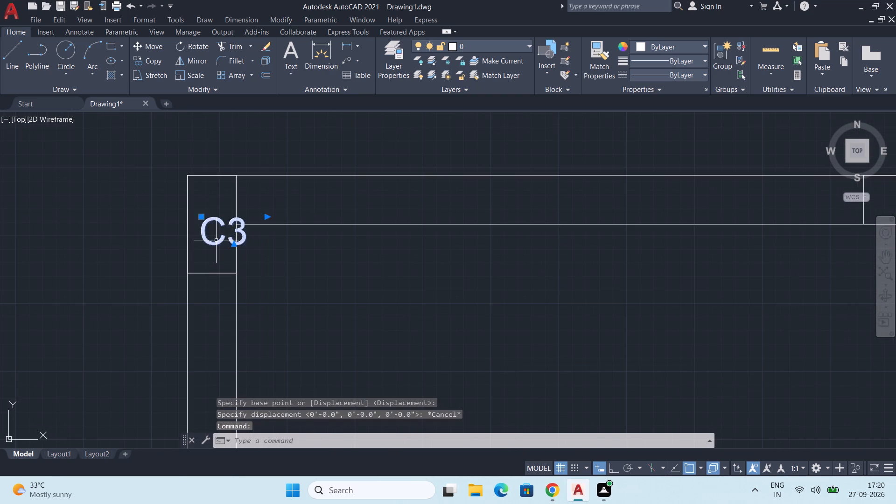
scroll(216, 240, "up", 3)
key("m")
key("Return")
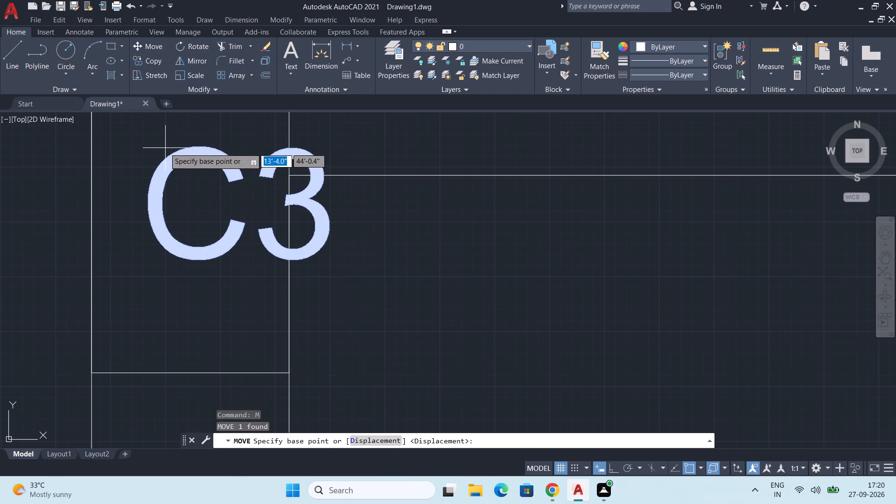
left_click(171, 161)
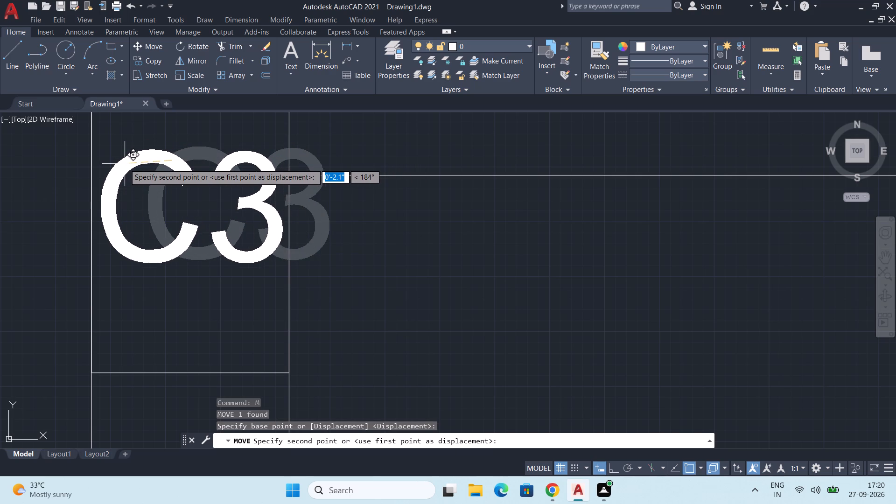
left_click(125, 162)
Copy the C3 label into the middle of the horizontal column in the top exterior wall, above the upper-left room's partition.
scroll(151, 201, "down", 2)
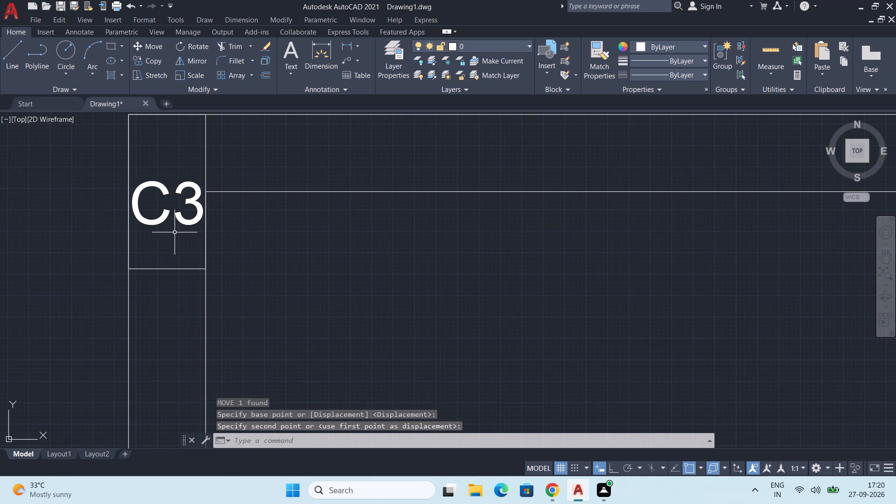
middle_click_drag(175, 233, 175, 201)
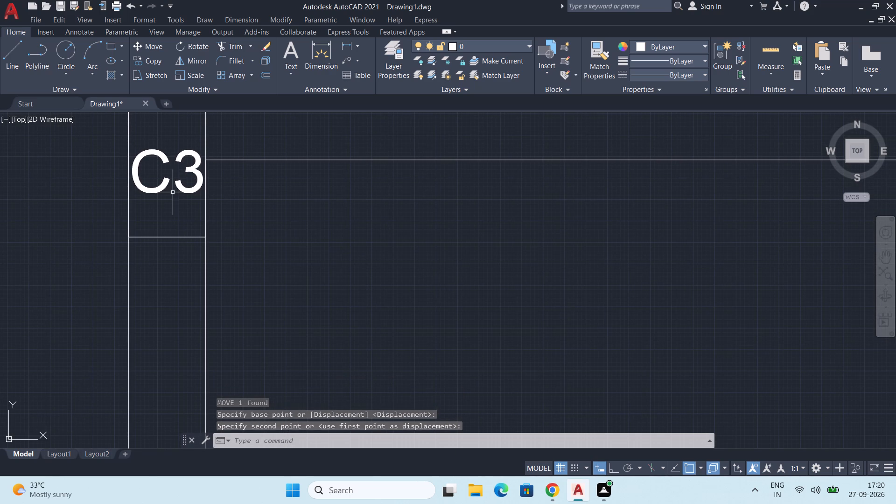
left_click(165, 182)
type("CO")
key("Return")
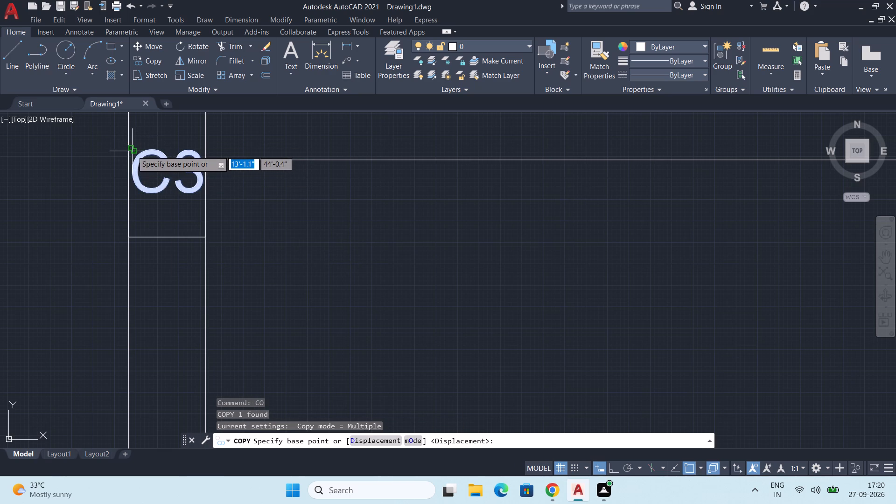
left_click(145, 154)
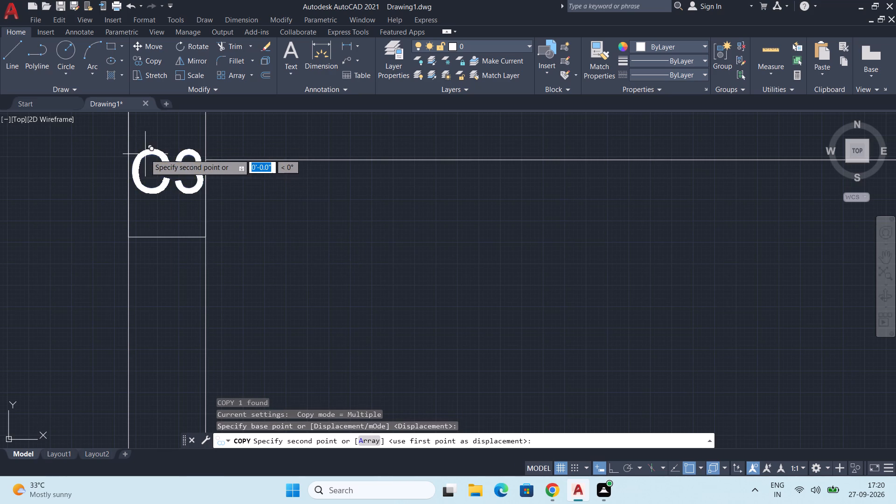
scroll(465, 167, "down", 1)
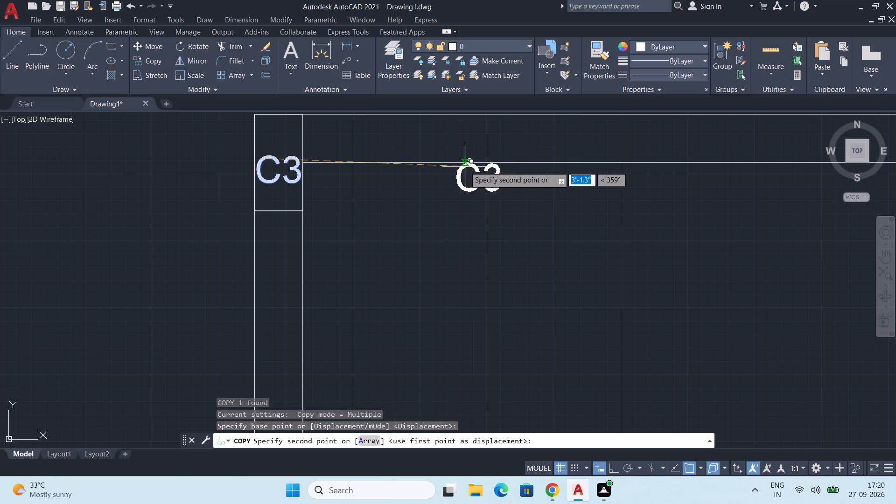
middle_click_drag(465, 167, 361, 265)
middle_click_drag(553, 232, 260, 246)
scroll(596, 253, "up", 2)
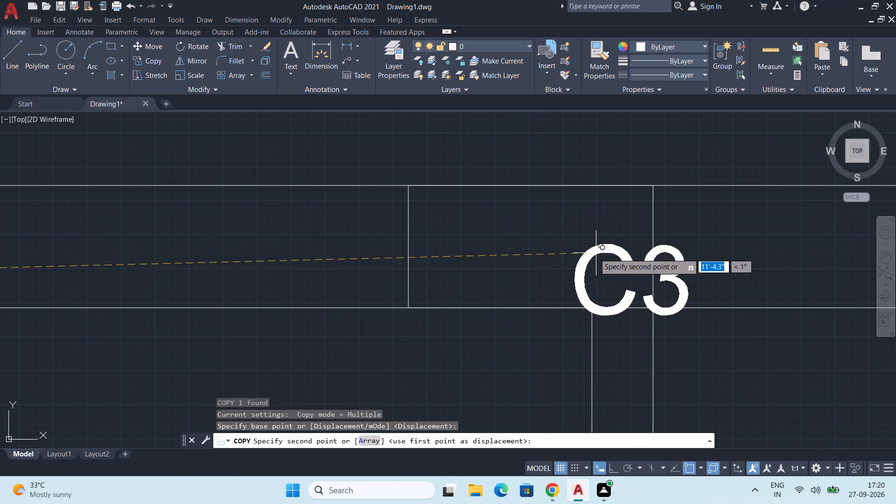
left_click(490, 216)
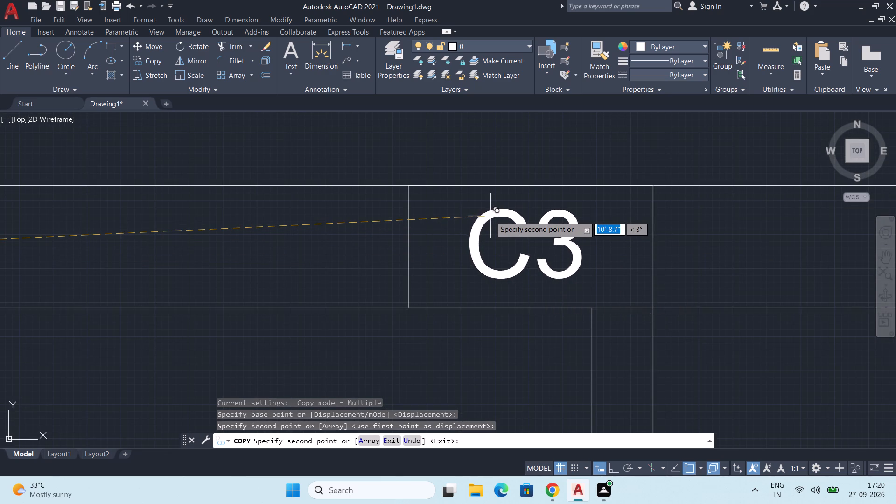
Copy the C3 label into the column at the plan's upper-right corner, between its side lines.
scroll(631, 233, "down", 2)
middle_click_drag(642, 235, 223, 261)
middle_click_drag(565, 234, 366, 267)
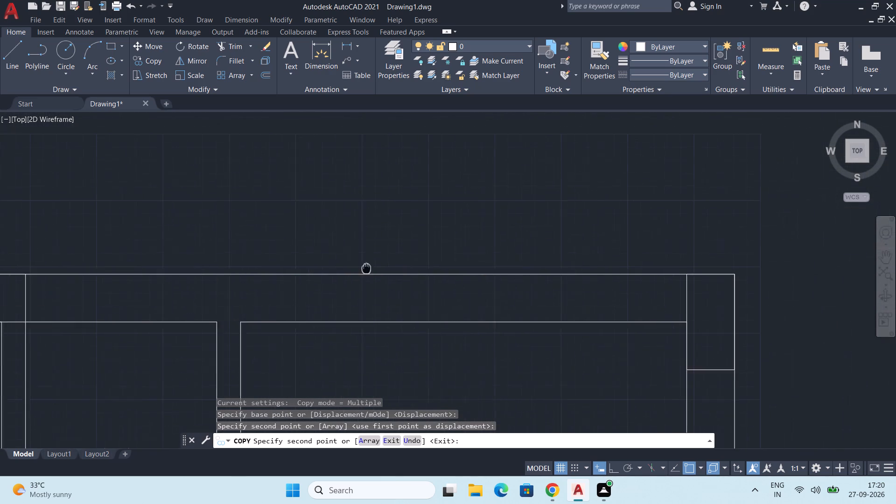
middle_click_drag(366, 267, 362, 269)
scroll(611, 253, "up", 2)
middle_click_drag(618, 262, 403, 231)
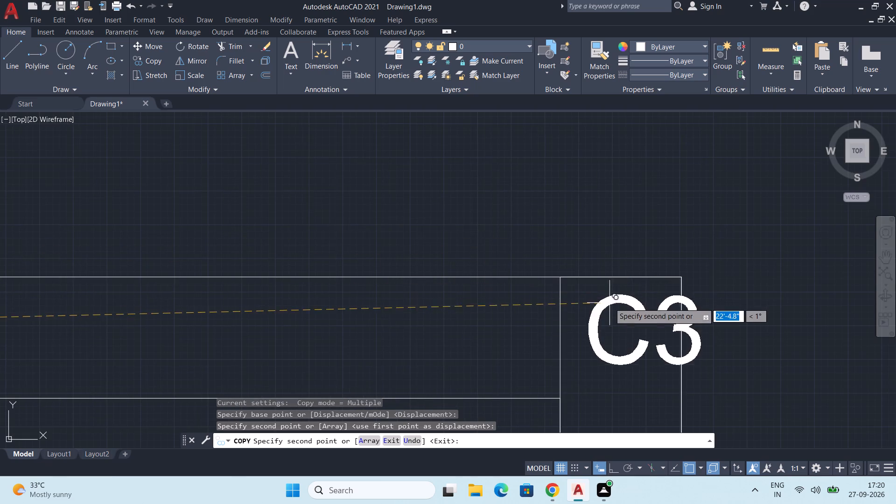
middle_click_drag(609, 303, 576, 201)
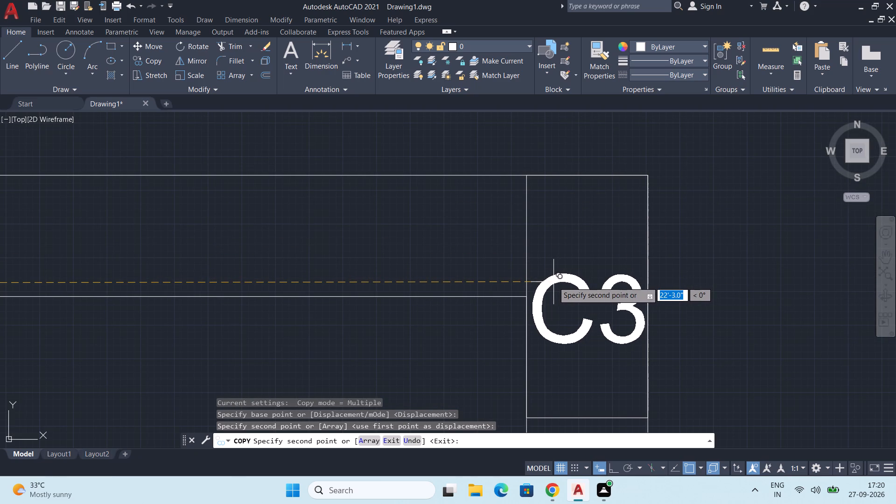
left_click(553, 282)
Copy the C3 label into the vertical column at the lower end of the upper-right exterior wall, beside the two horizontal columns.
scroll(553, 290, "down", 2)
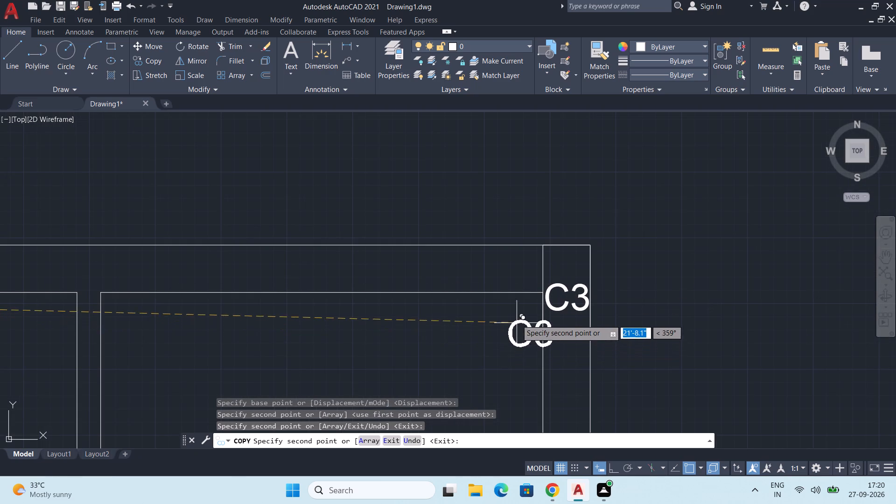
middle_click_drag(517, 318, 520, 210)
middle_click_drag(536, 260, 542, 217)
scroll(542, 264, "down", 2)
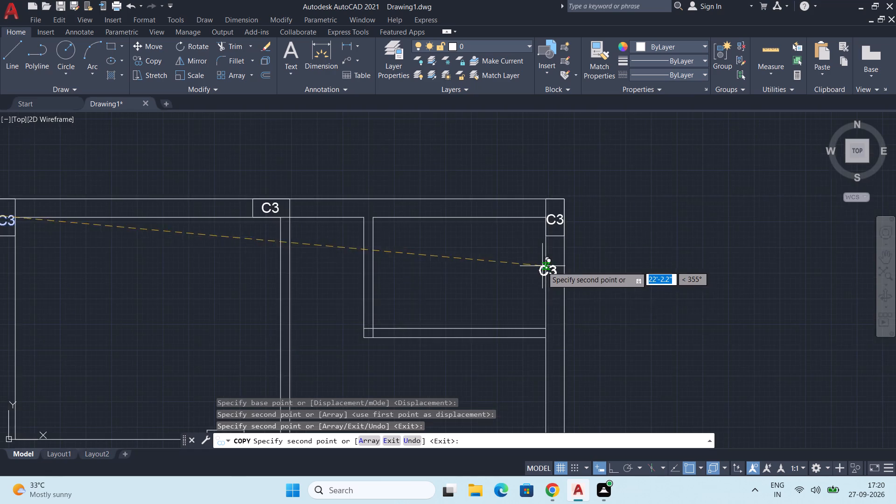
middle_click_drag(547, 305, 552, 234)
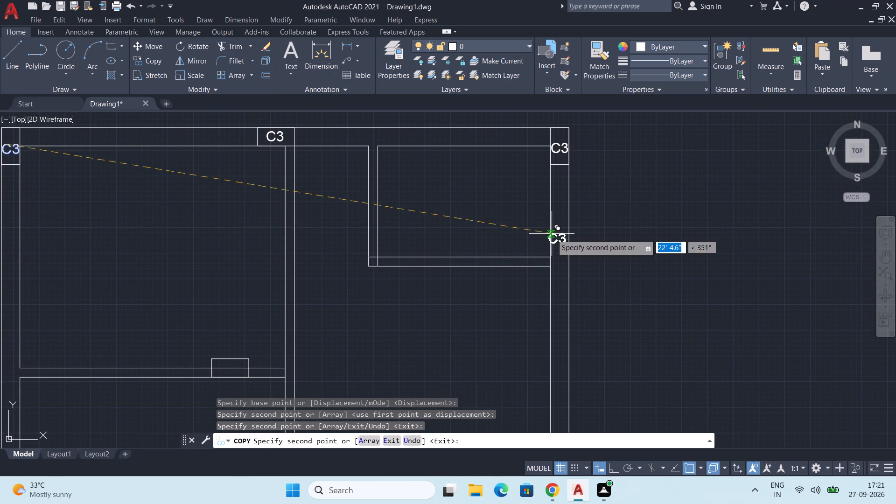
middle_click_drag(553, 264, 558, 216)
scroll(557, 222, "down", 1)
middle_click_drag(580, 317, 591, 217)
scroll(584, 269, "up", 2)
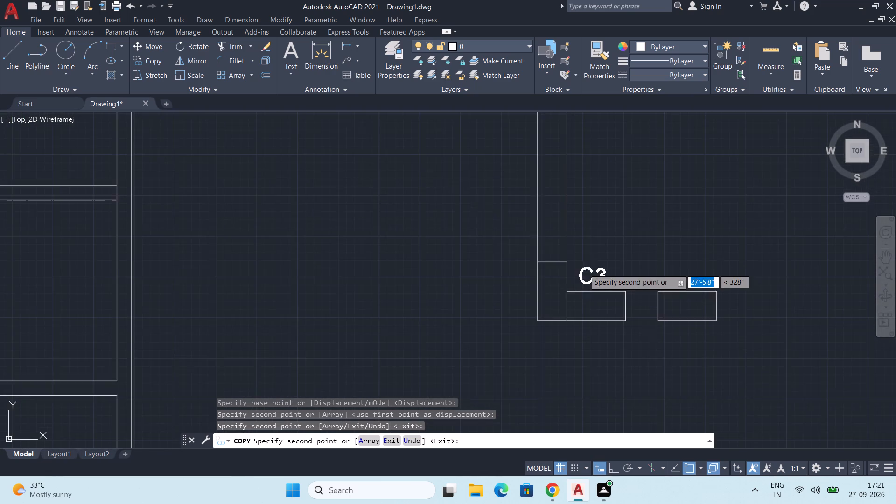
scroll(584, 269, "up", 2)
scroll(478, 310, "up", 2)
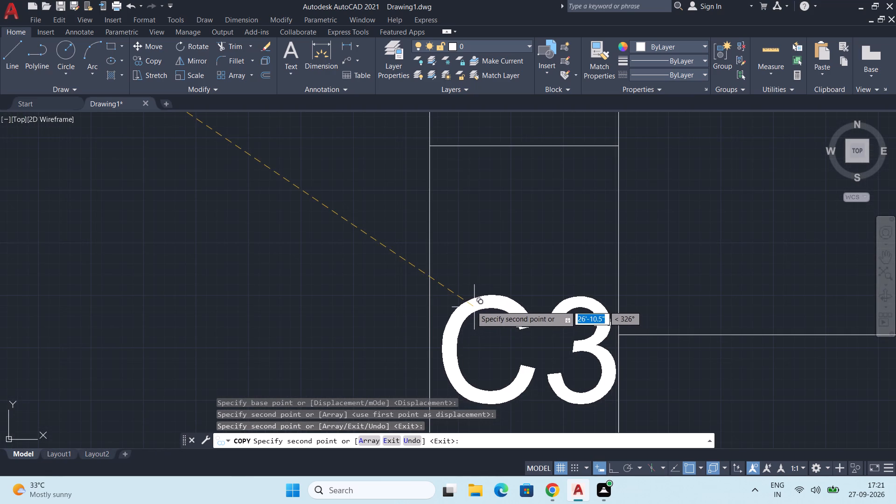
left_click(470, 300)
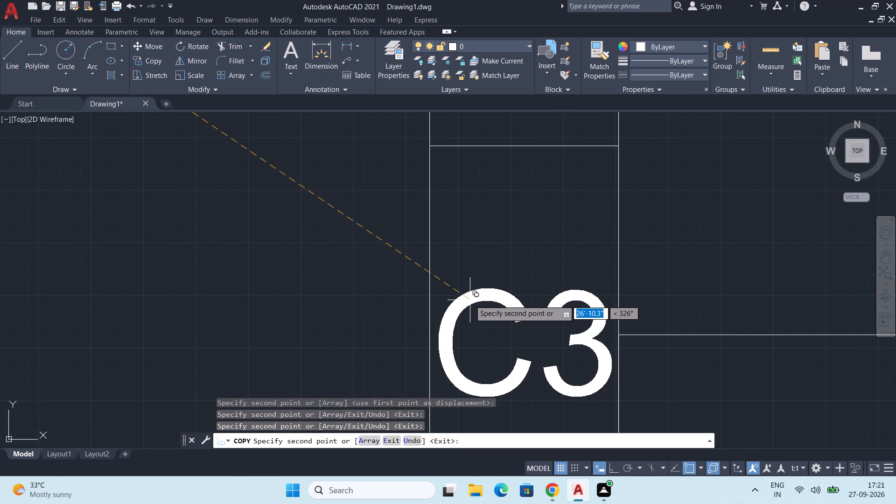
Copy the C3 label into the vertical column in the lower part of the right exterior wall.
scroll(470, 300, "down", 5)
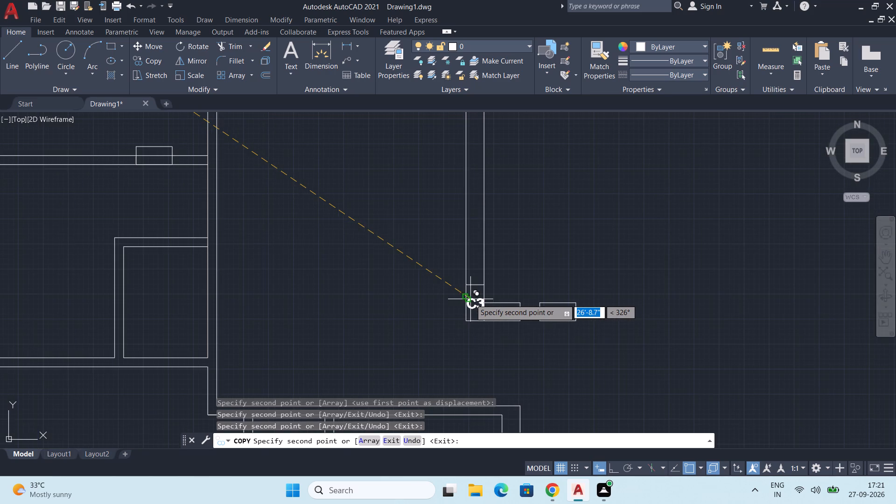
middle_click_drag(505, 330, 518, 192)
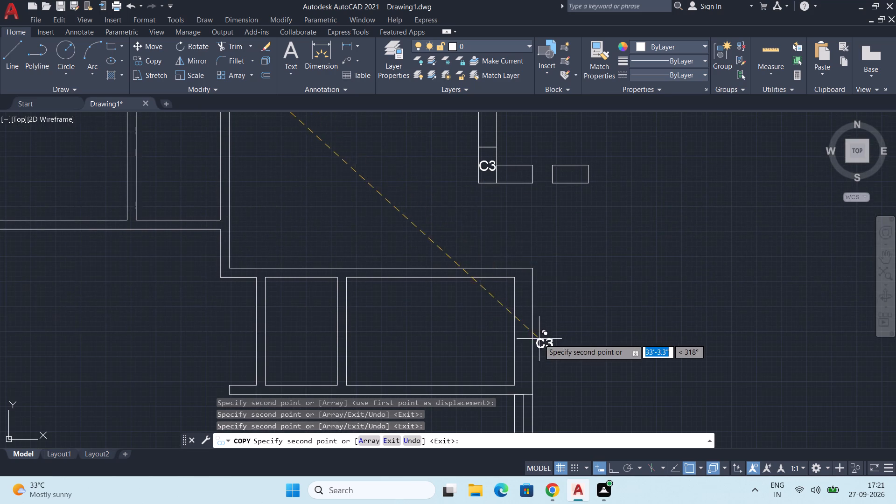
middle_click_drag(544, 328, 543, 204)
middle_click_drag(533, 317, 565, 206)
scroll(546, 341, "up", 4)
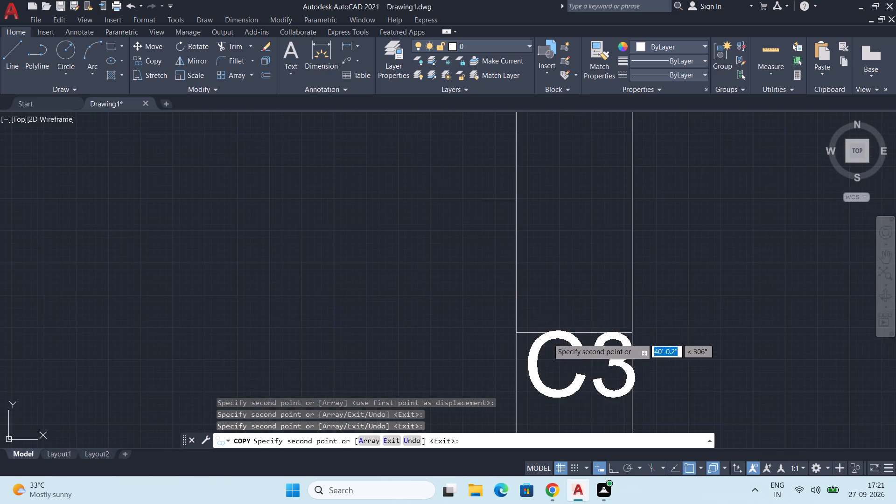
middle_click_drag(547, 316, 546, 382)
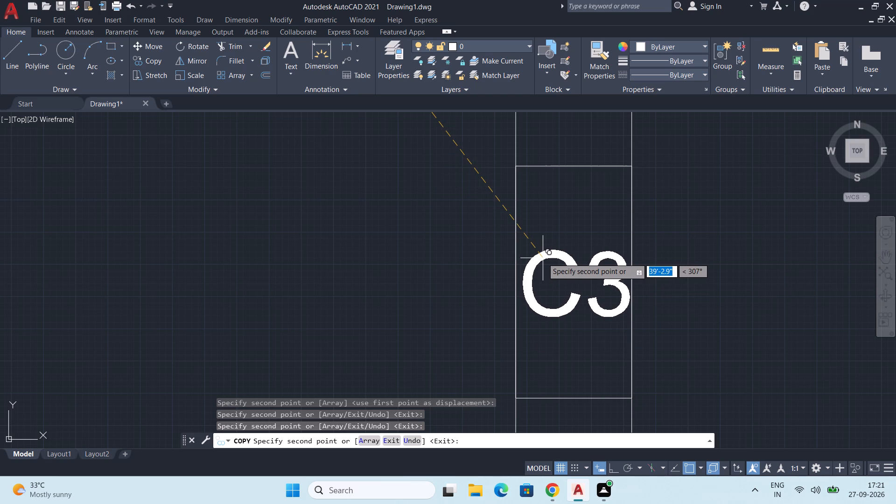
left_click(543, 258)
Copy the C3 label into the middle of the horizontal column at the partition junction of the lower-left room.
scroll(447, 326, "down", 3)
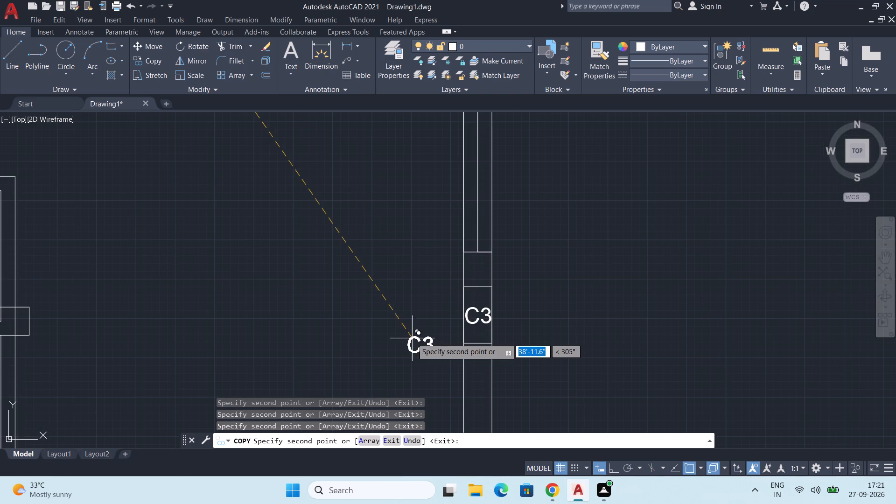
scroll(412, 338, "down", 1)
middle_click_drag(407, 337, 570, 186)
scroll(300, 184, "up", 2)
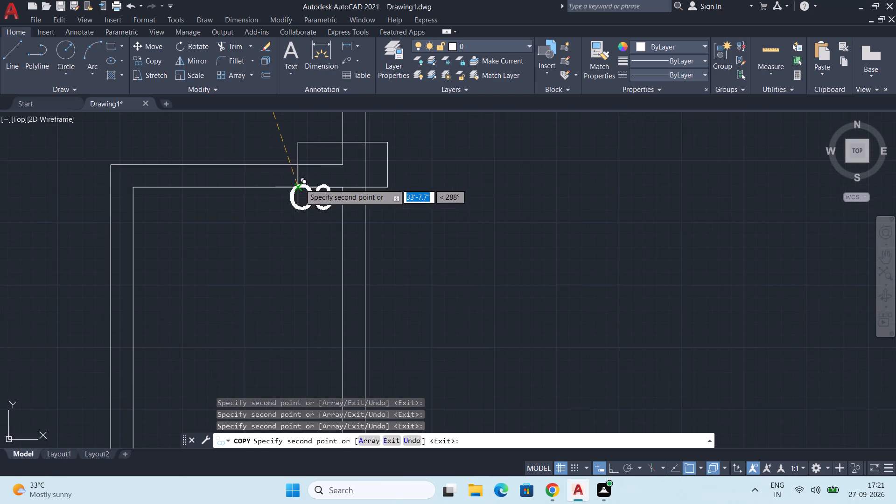
middle_click_drag(301, 183, 311, 251)
scroll(328, 226, "up", 4)
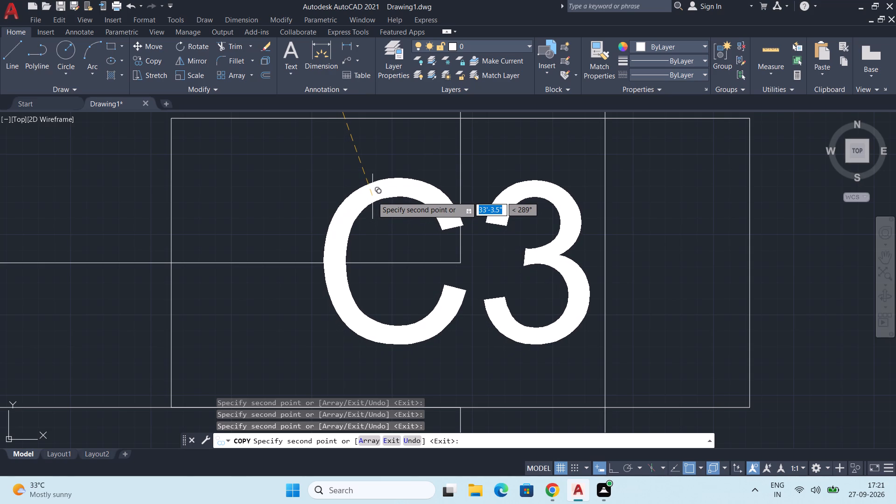
left_click(372, 196)
Copy the C3 label into the vertical column in the left exterior wall beside the lower-left room.
scroll(409, 236, "down", 3)
scroll(323, 271, "down", 1)
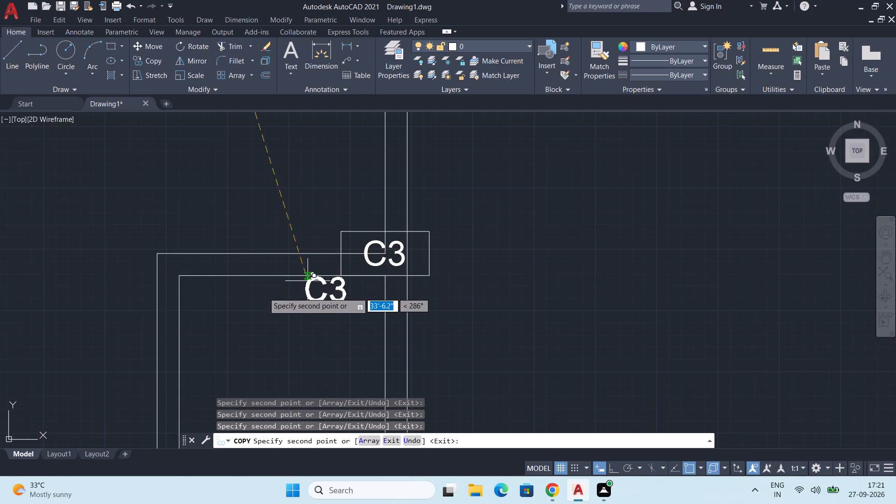
middle_click_drag(246, 298, 526, 180)
scroll(369, 277, "down", 2)
middle_click_drag(204, 302, 299, 319)
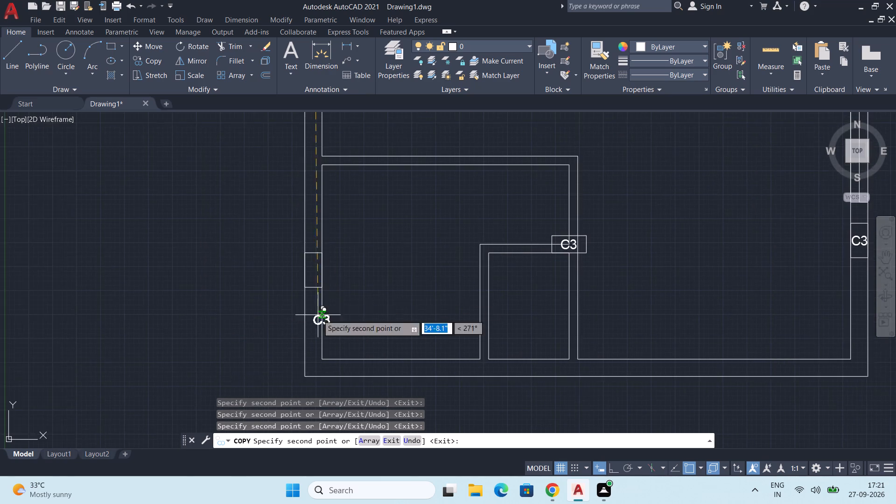
scroll(330, 285, "up", 4)
middle_click_drag(330, 283, 363, 334)
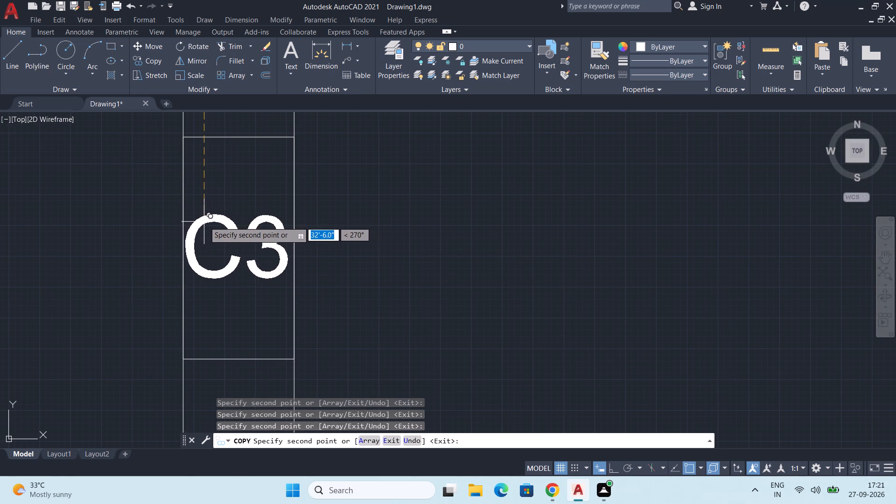
left_click(207, 231)
Copy the C3 label into the vertical column in the left exterior wall beside the room below the upper-left room.
scroll(213, 216, "down", 3)
scroll(259, 210, "down", 2)
middle_click_drag(261, 207, 284, 353)
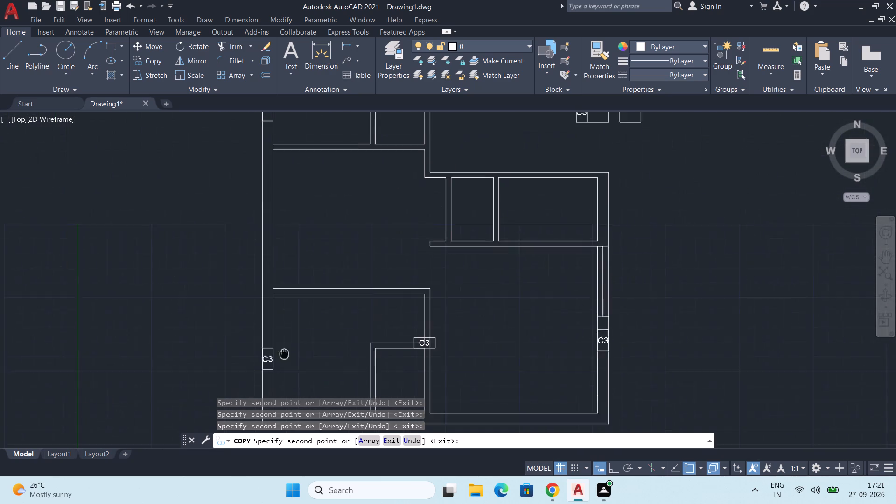
middle_click_drag(284, 353, 285, 368)
middle_click_drag(273, 250, 312, 403)
scroll(303, 270, "up", 4)
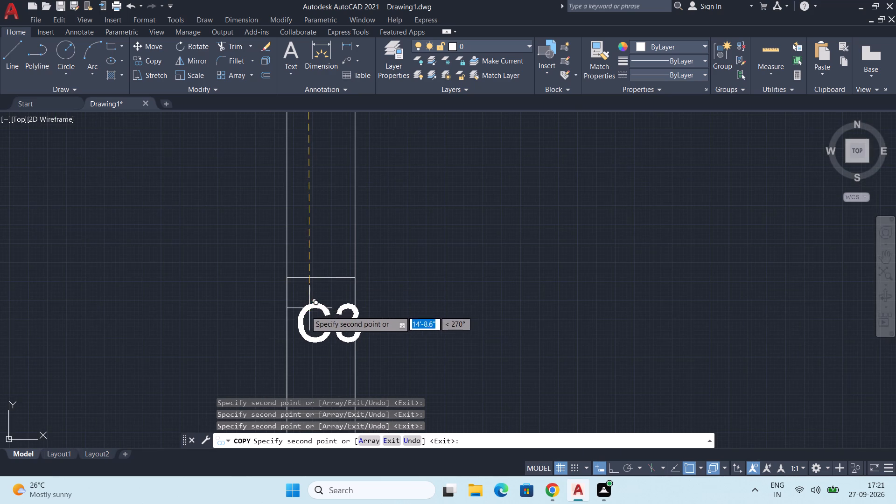
middle_click_drag(302, 317, 295, 252)
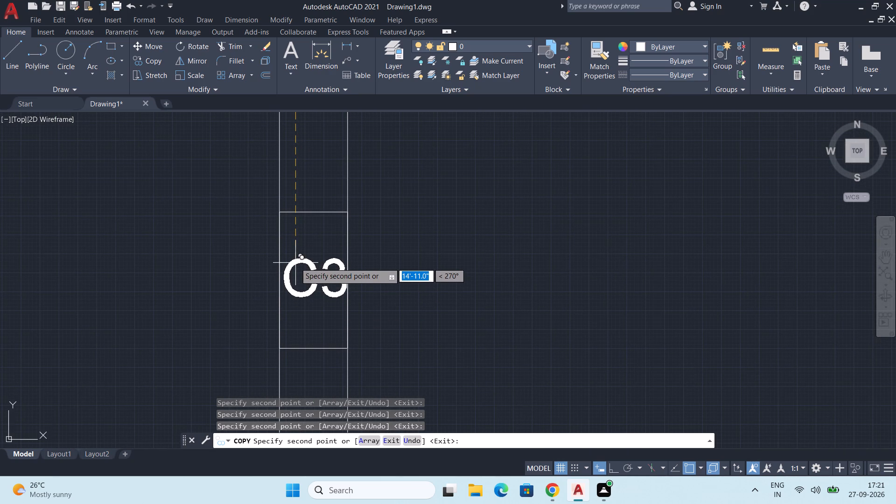
left_click(295, 261)
Copy the C3 label into the middle of the horizontal column in the upper-left room's bottom partition and end the copying.
scroll(336, 240, "down", 3)
middle_click_drag(411, 228, 413, 236)
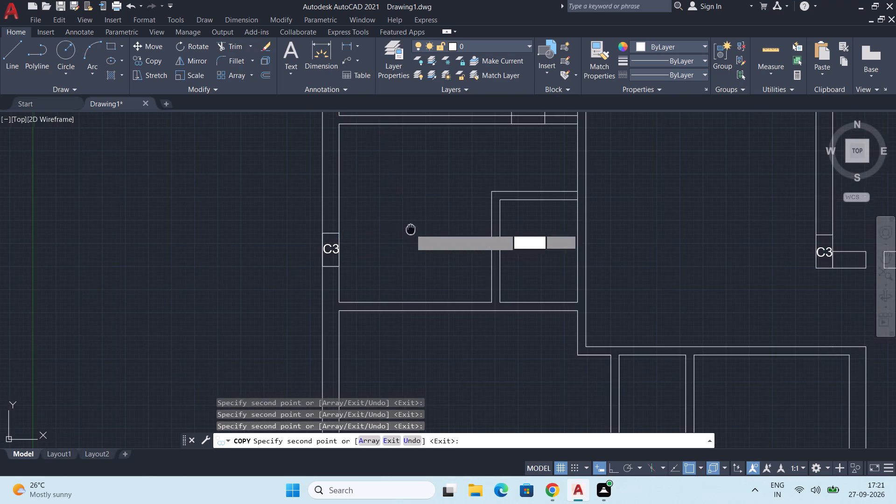
middle_click_drag(413, 236, 406, 373)
scroll(513, 274, "up", 2)
middle_click_drag(516, 279, 485, 379)
scroll(493, 336, "up", 1)
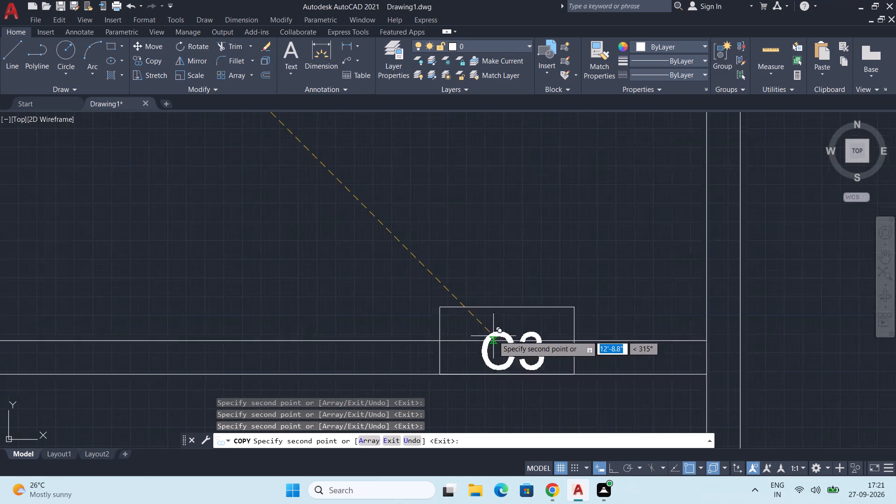
scroll(493, 336, "up", 2)
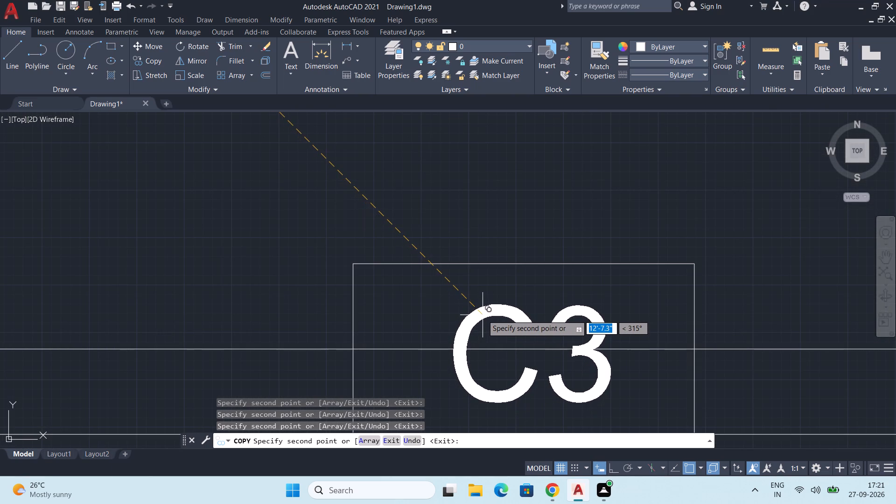
left_click(483, 315)
scroll(483, 315, "down", 5)
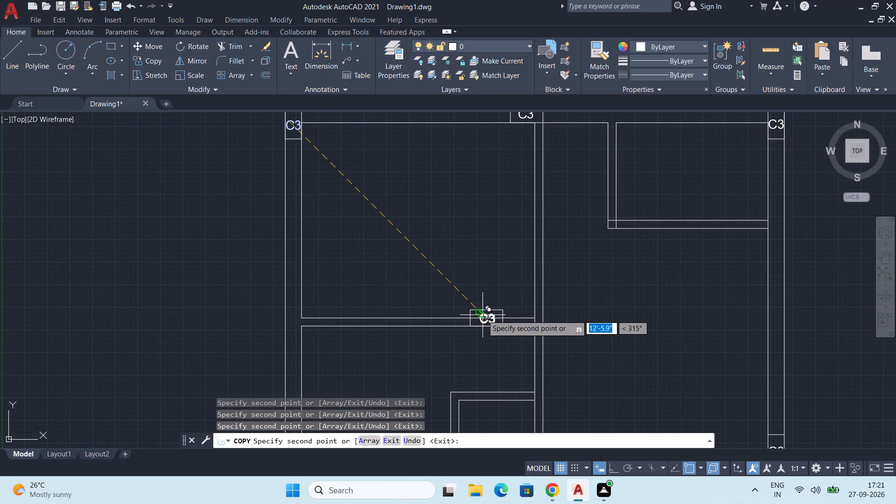
scroll(483, 315, "down", 1)
key("Escape")
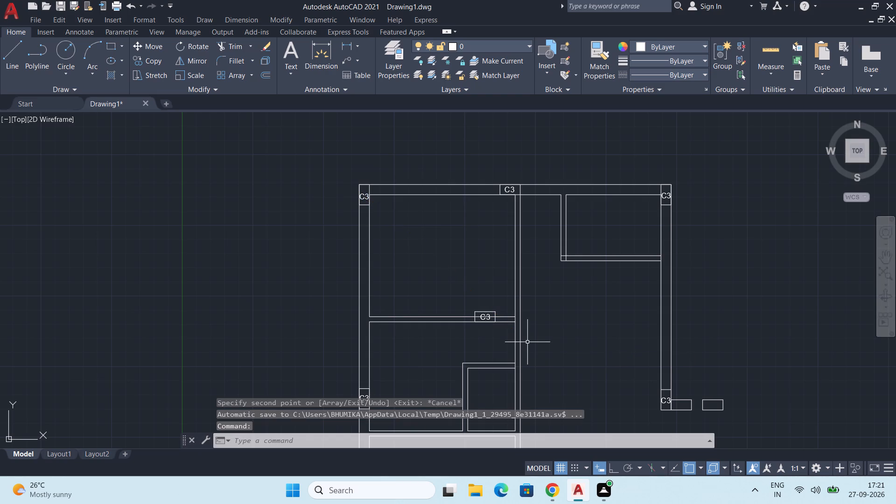
Trim the wall line running through the C3 column in the upper-left room's bottom partition.
type("TR")
key("Return")
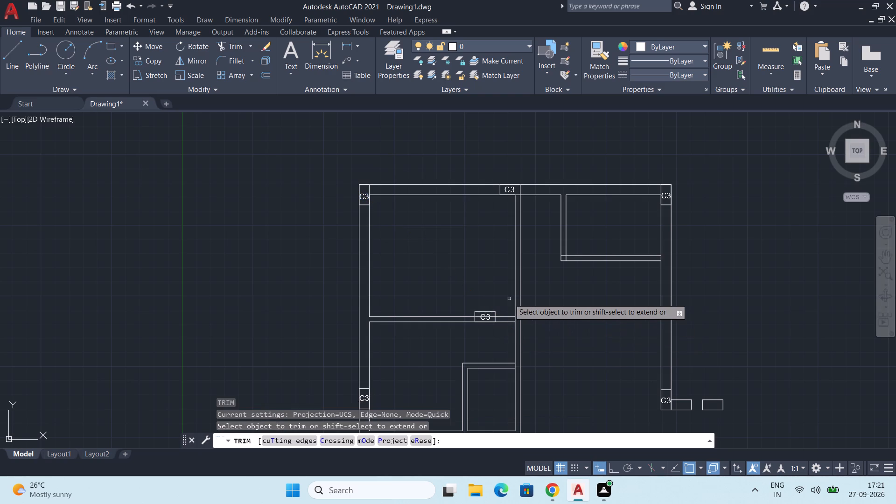
scroll(509, 299, "up", 3)
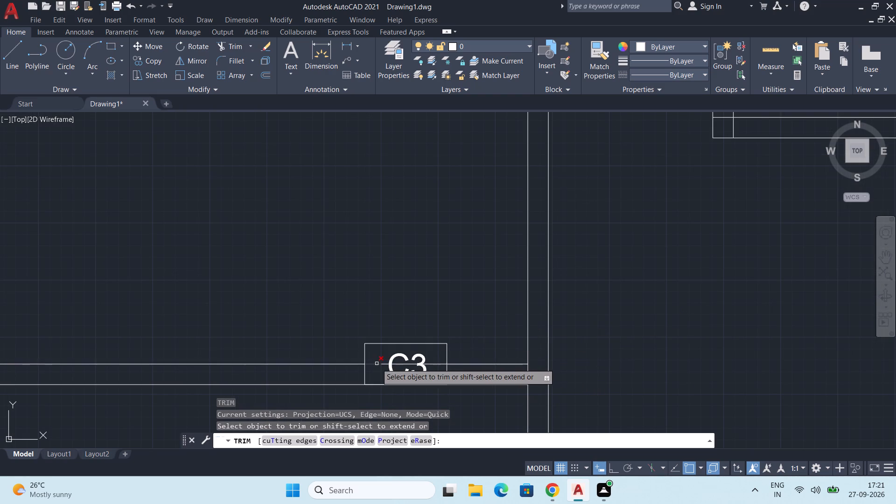
left_click(377, 364)
left_click(403, 364)
scroll(440, 371, "down", 2)
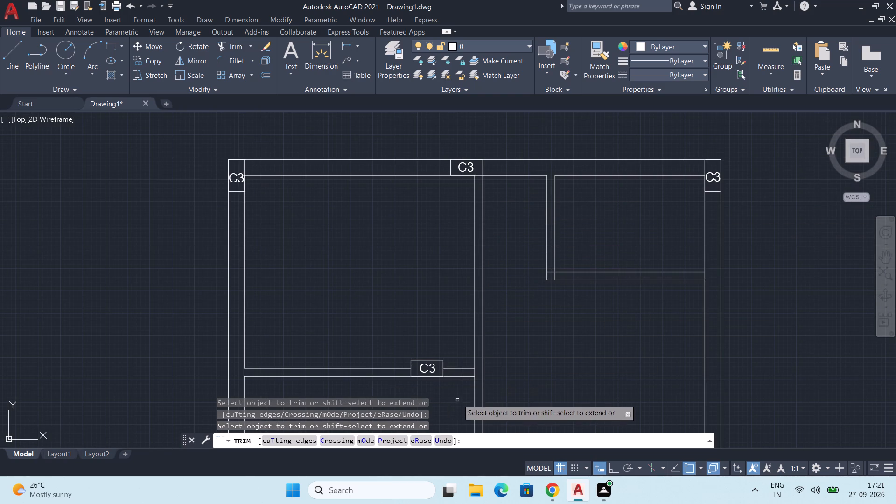
Trim the overlapping partition lines at the lower-left corner of the small upper-right room.
middle_click_drag(462, 397, 477, 322)
scroll(602, 203, "up", 3)
left_click_drag(445, 170, 475, 200)
scroll(388, 326, "down", 3)
Trim the partition lines running through the C3 column at the small inner room's upper-right corner in the lower-left room.
middle_click_drag(422, 331, 432, 322)
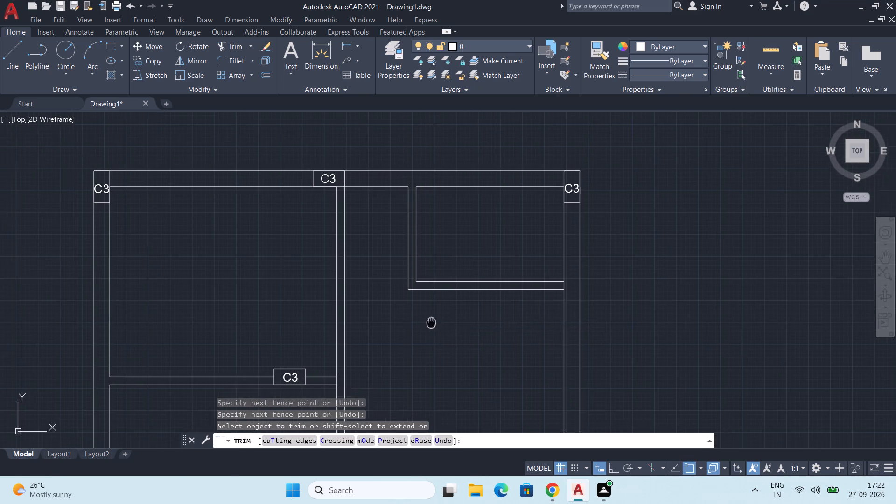
middle_click_drag(432, 322, 460, 205)
middle_click_drag(422, 329, 446, 208)
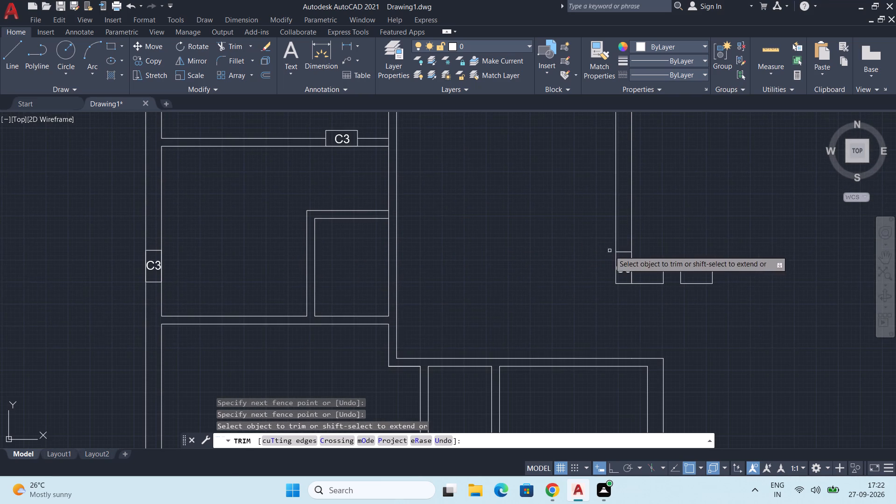
middle_click_drag(384, 344, 437, 189)
middle_click_drag(390, 297, 398, 196)
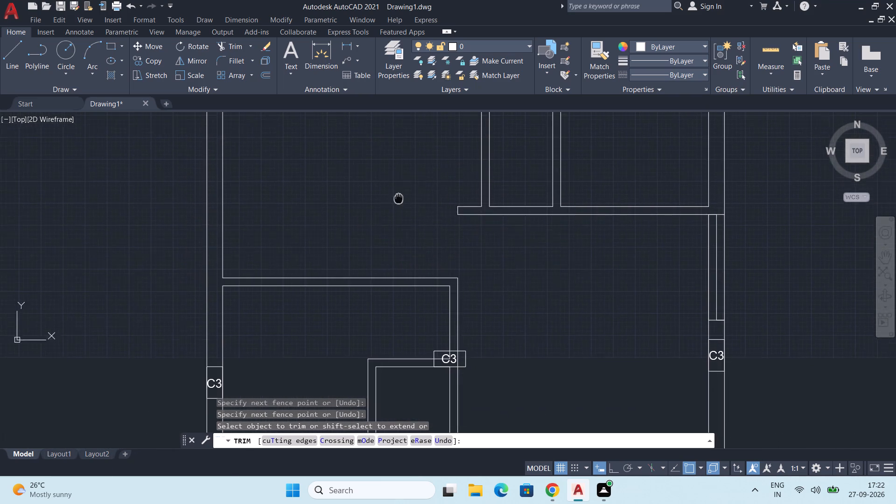
middle_click_drag(398, 196, 398, 194)
middle_click_drag(447, 299, 448, 224)
scroll(426, 309, "up", 4)
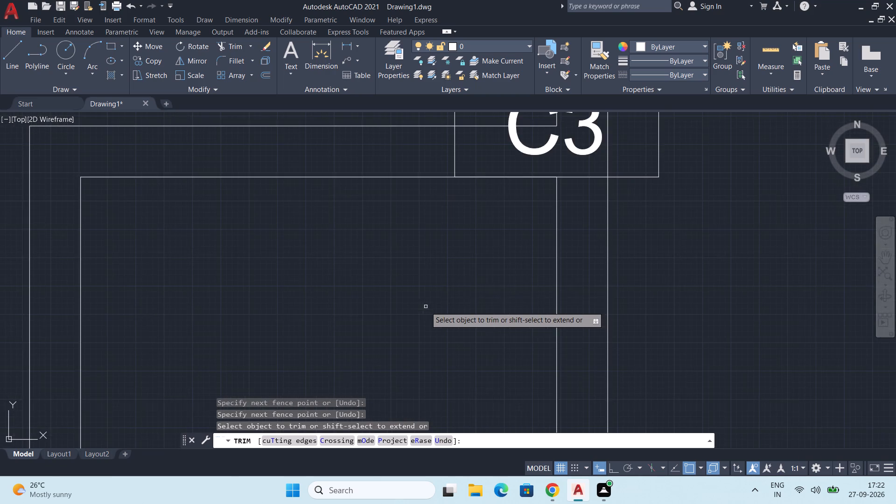
middle_click_drag(437, 288, 409, 400)
left_click(461, 239)
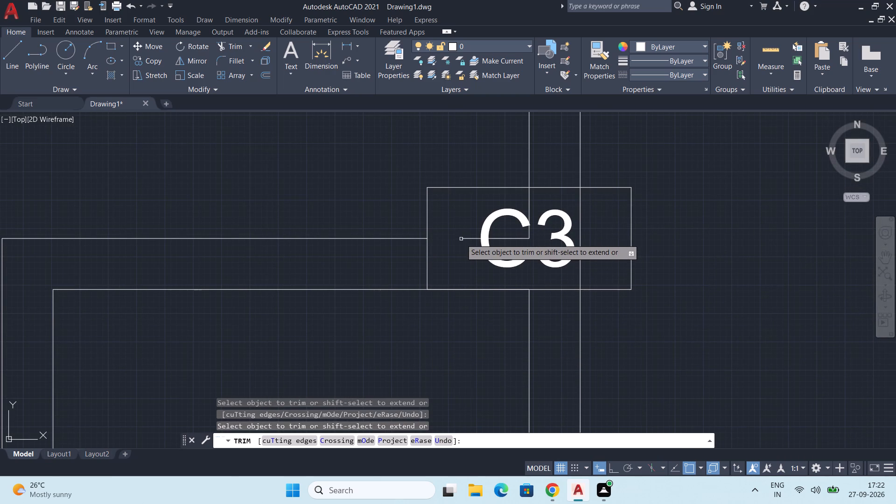
left_click(513, 239)
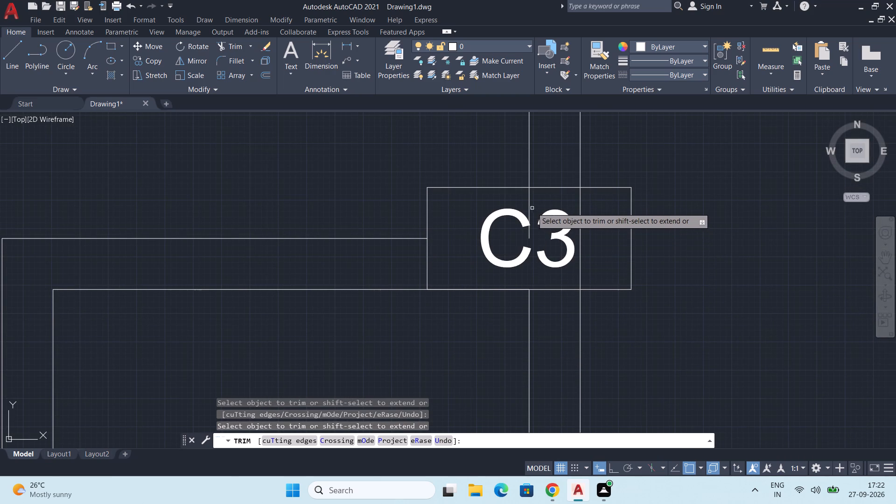
left_click(531, 202)
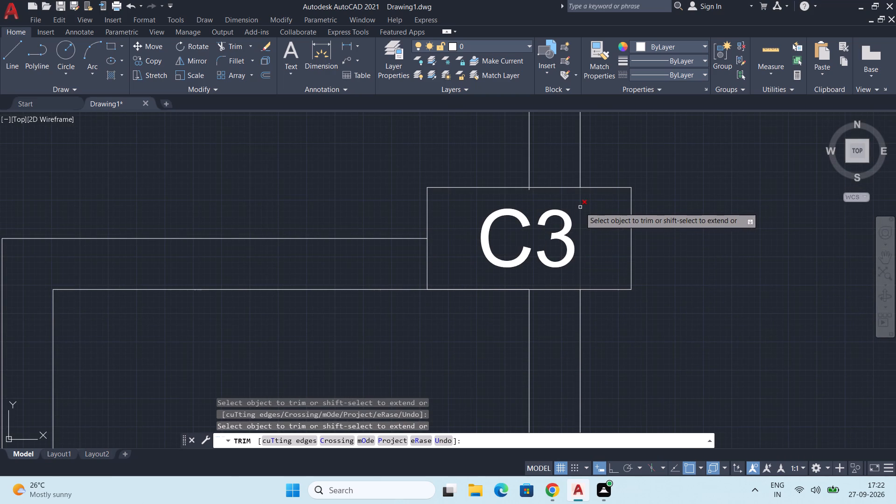
left_click(580, 207)
scroll(560, 287, "down", 2)
middle_click_drag(561, 318, 562, 308)
scroll(553, 227, "up", 4)
scroll(515, 304, "up", 1)
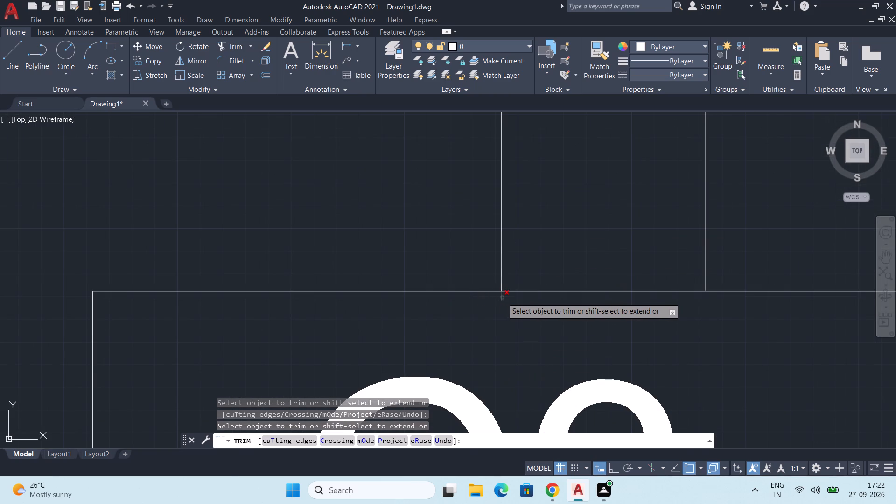
left_click(502, 298)
scroll(604, 339, "down", 5)
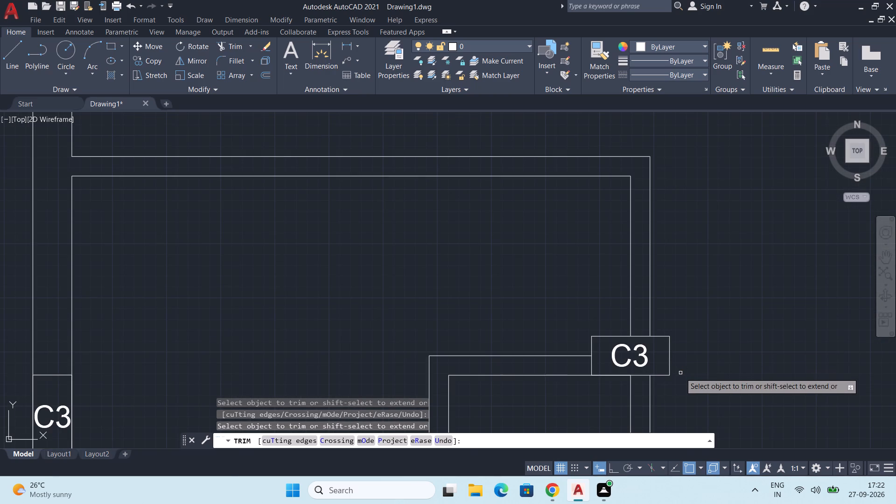
key("space")
Change the column label at the small inner room's upper-right corner in the lower-left room to C2.
middle_click_drag(682, 370, 663, 296)
scroll(662, 293, "down", 3)
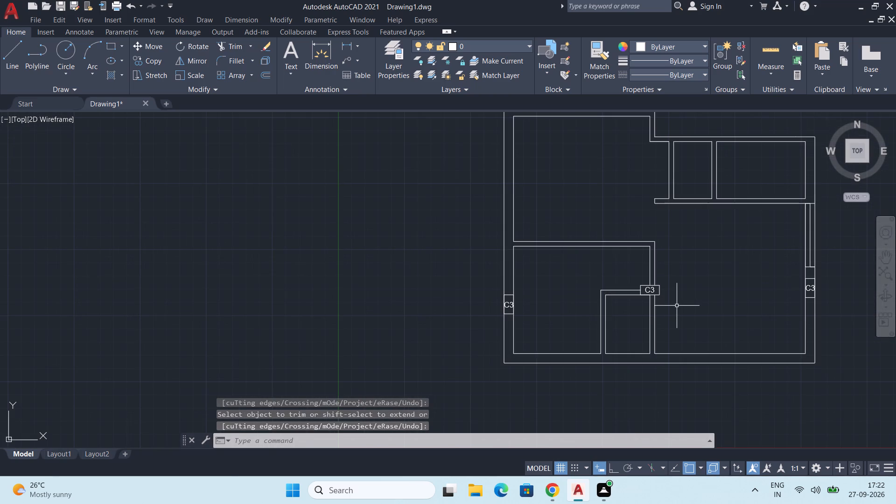
middle_click_drag(681, 286, 675, 287)
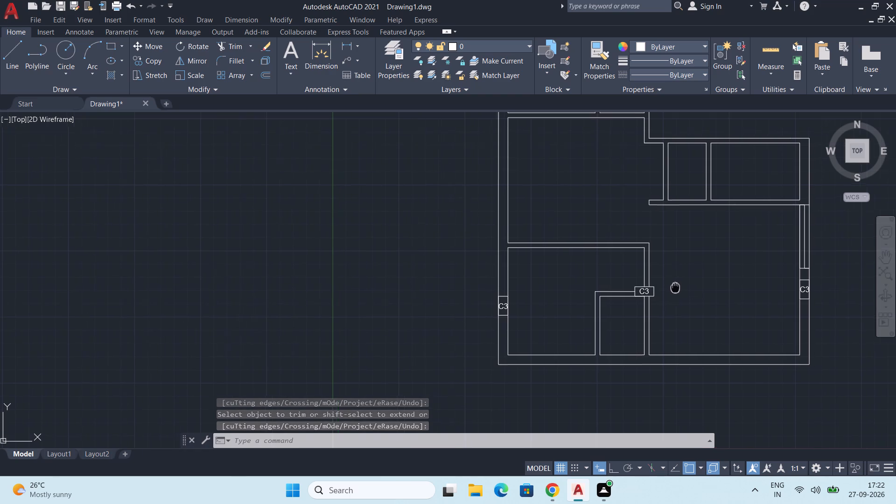
middle_click_drag(675, 287, 585, 293)
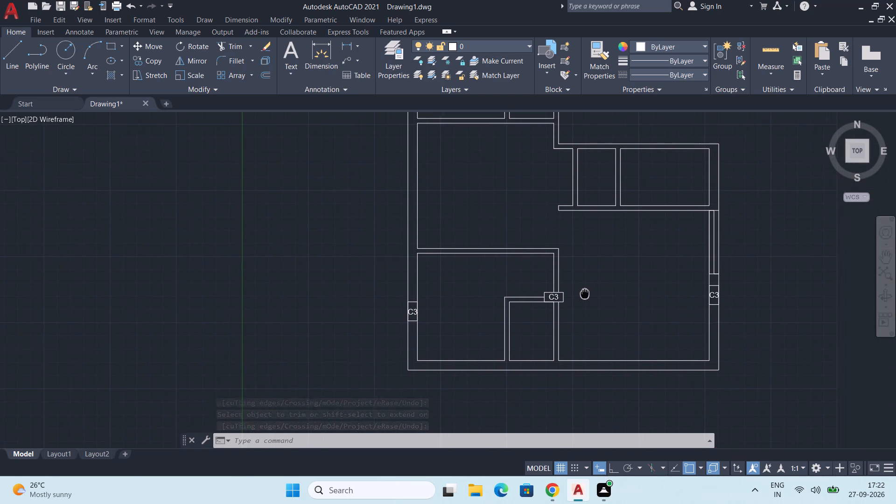
middle_click_drag(585, 293, 581, 295)
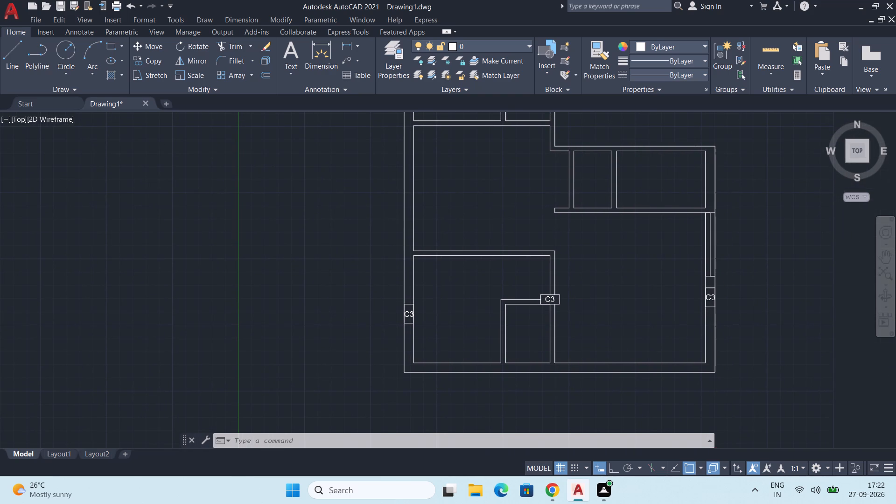
scroll(552, 300, "up", 3)
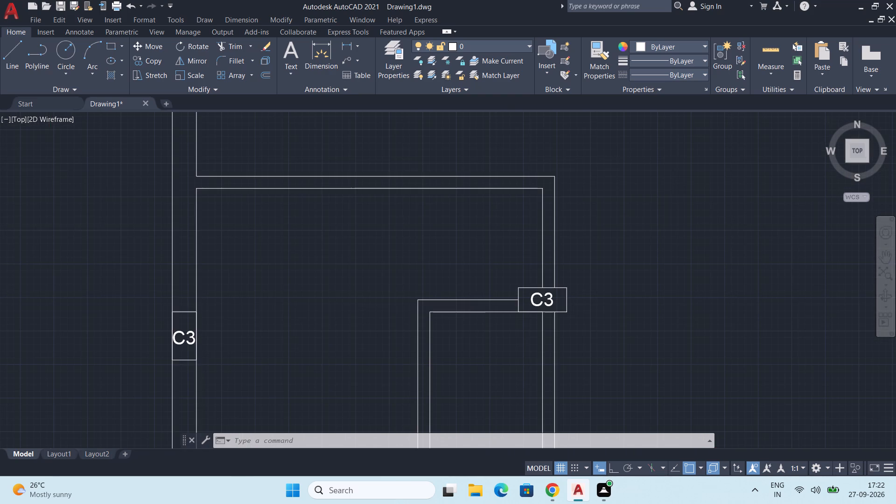
scroll(552, 300, "down", 1)
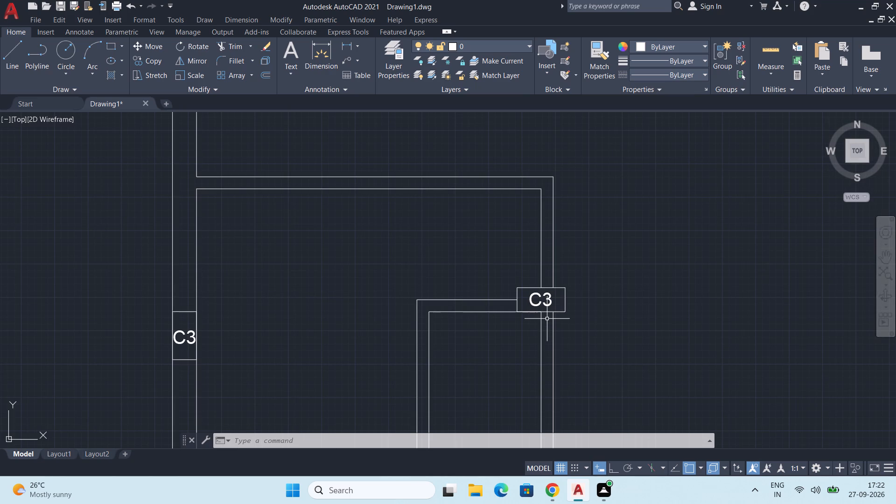
scroll(547, 298, "up", 2)
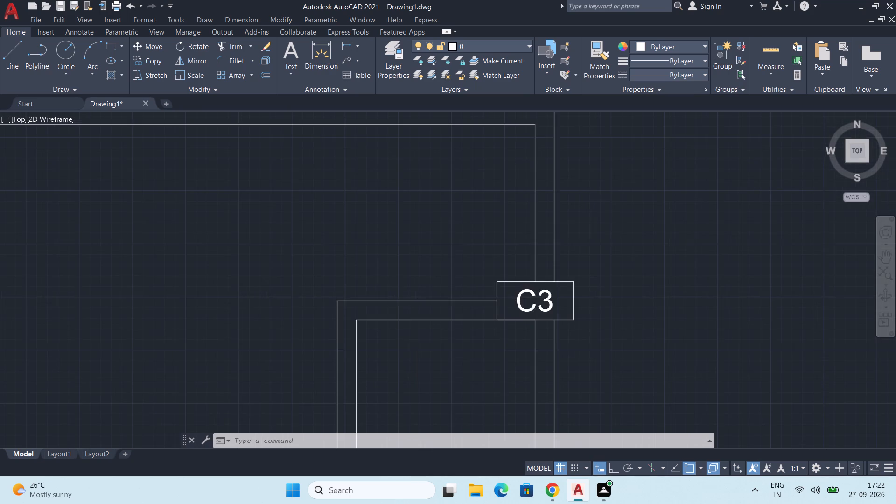
double_click(547, 298)
key("BackSpace")
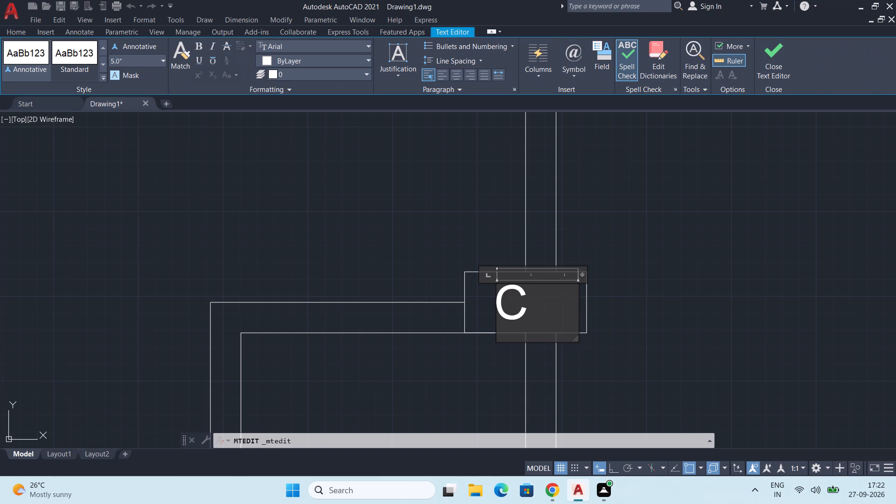
key("2")
left_click(704, 245)
Change the label of the column at the lower end of the upper right exterior wall to C2.
scroll(704, 254, "down", 4)
middle_click_drag(704, 255, 512, 333)
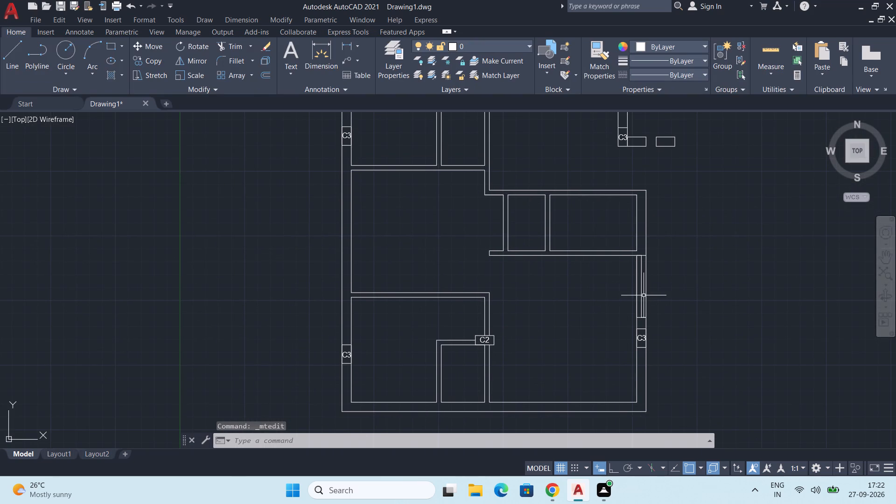
middle_click_drag(561, 269, 569, 389)
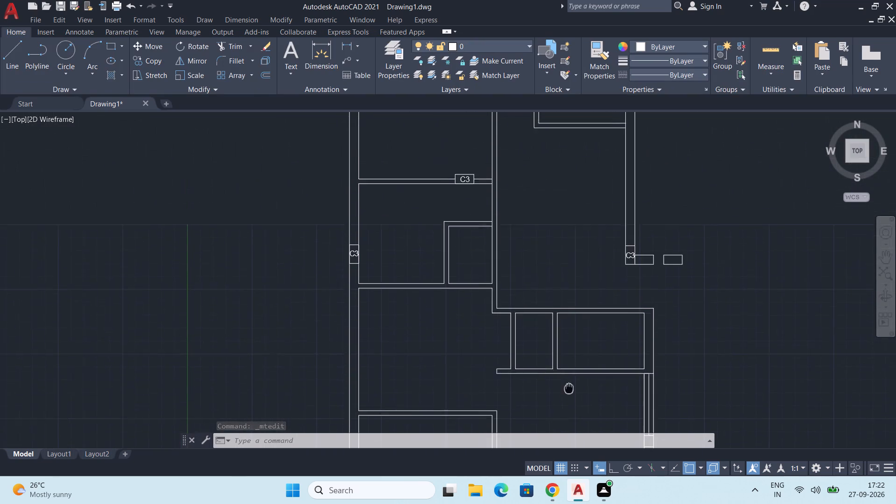
middle_click_drag(569, 389, 569, 440)
scroll(561, 322, "down", 1)
scroll(613, 330, "up", 2)
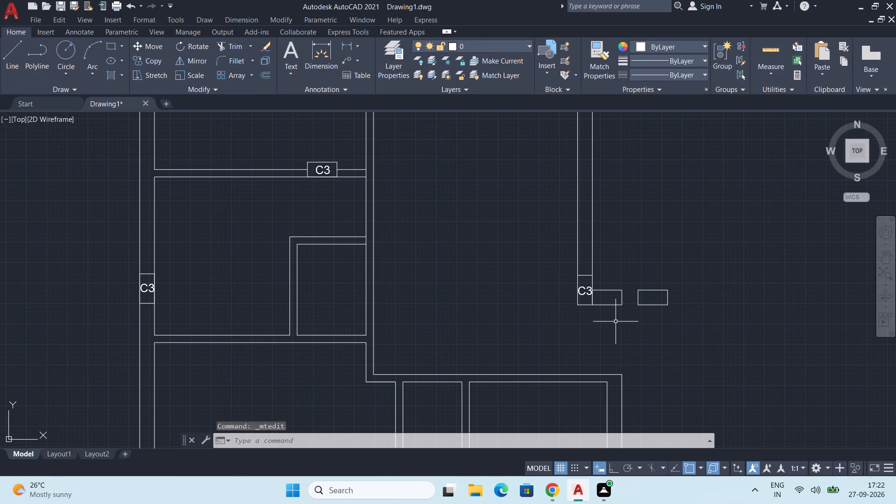
scroll(623, 307, "up", 3)
left_click(480, 251)
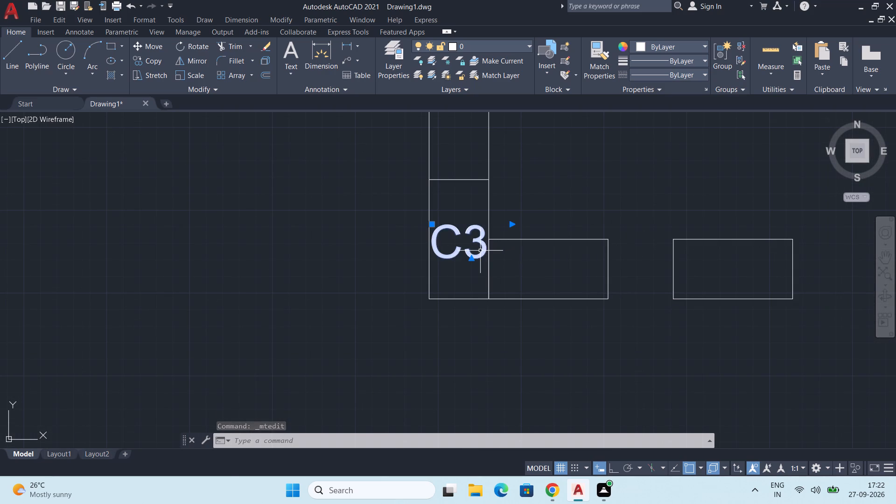
left_click(480, 251)
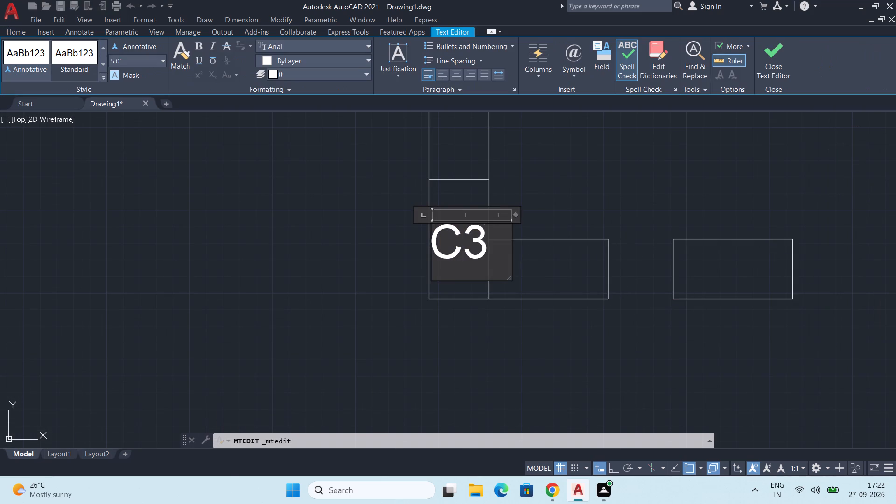
key("BackSpace")
key("2")
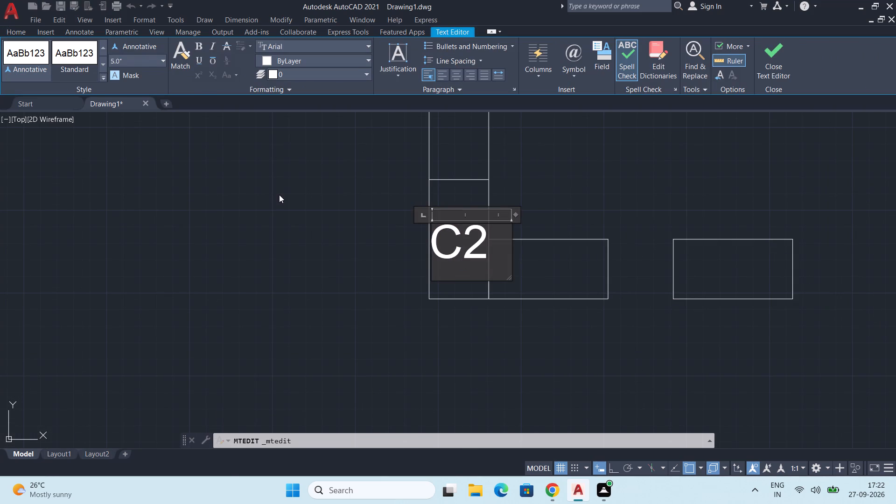
left_click(279, 195)
Change the label of the column in the upper-left room's bottom partition to C1.
scroll(283, 182, "down", 2)
middle_click_drag(284, 182, 445, 424)
scroll(451, 295, "down", 1)
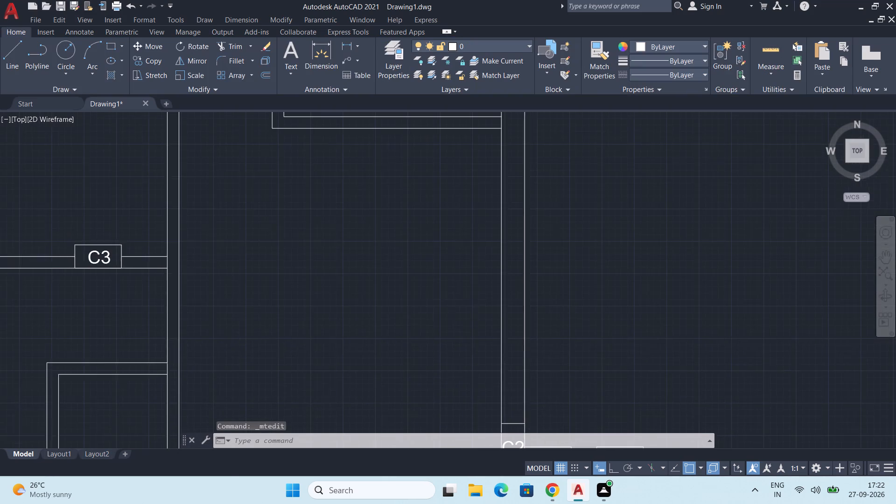
scroll(451, 295, "down", 1)
middle_click_drag(448, 280, 457, 366)
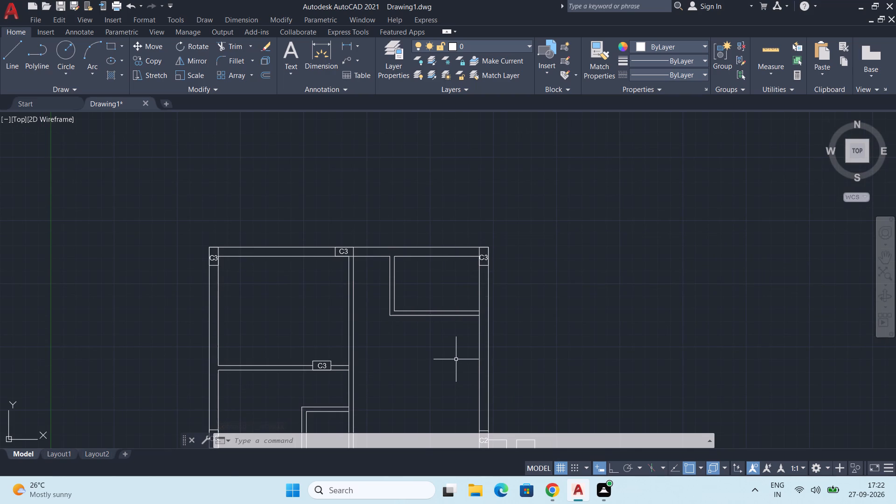
middle_click_drag(456, 356, 461, 357)
scroll(386, 372, "up", 3)
middle_click_drag(129, 331, 317, 283)
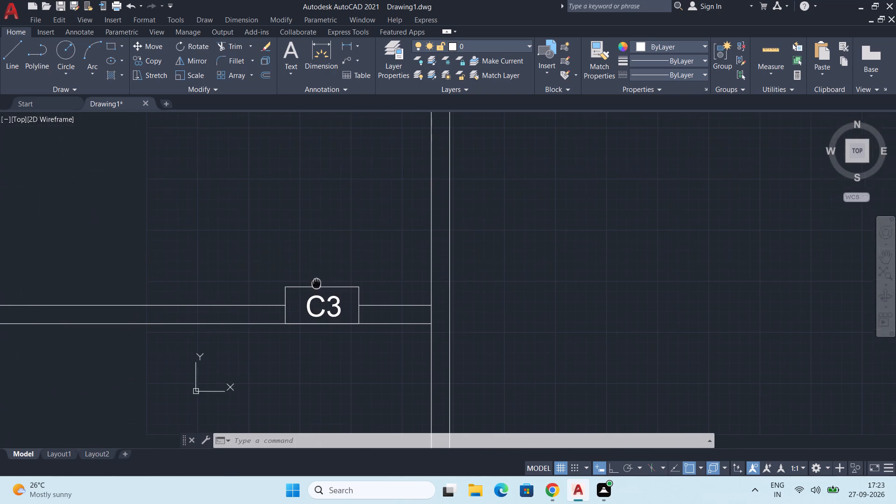
middle_click_drag(317, 283, 321, 280)
double_click(344, 308)
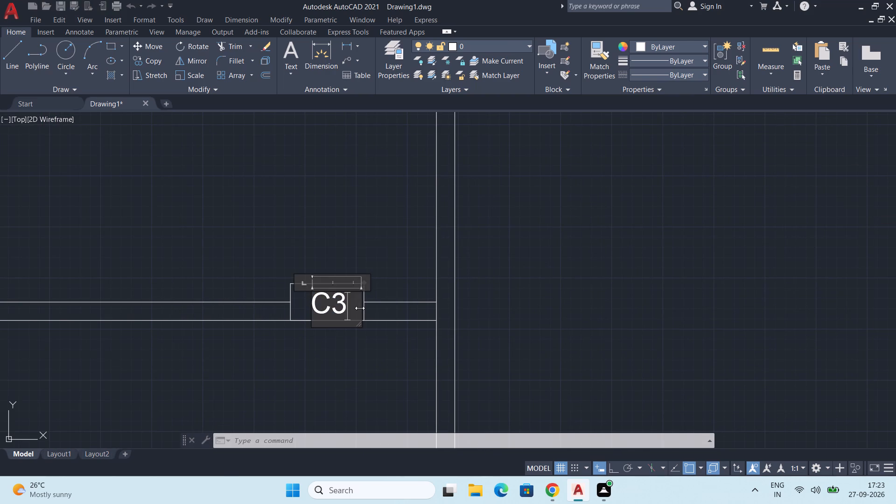
key("BackSpace")
key("1")
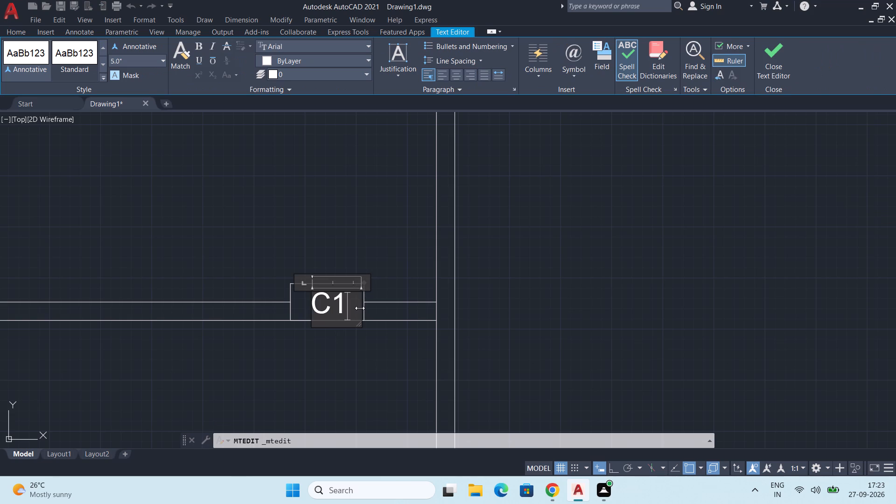
left_click(187, 254)
Change the label of the middle column in the top exterior wall to C2.
scroll(195, 250, "down", 2)
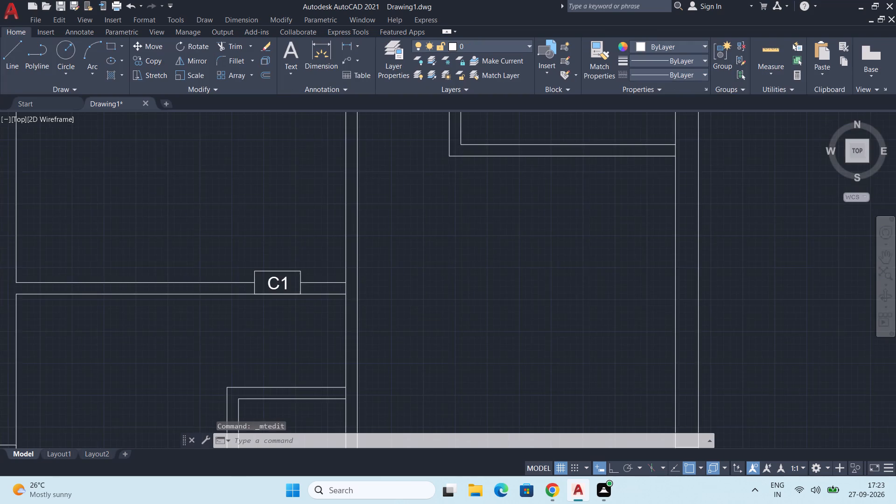
middle_click_drag(198, 251, 427, 470)
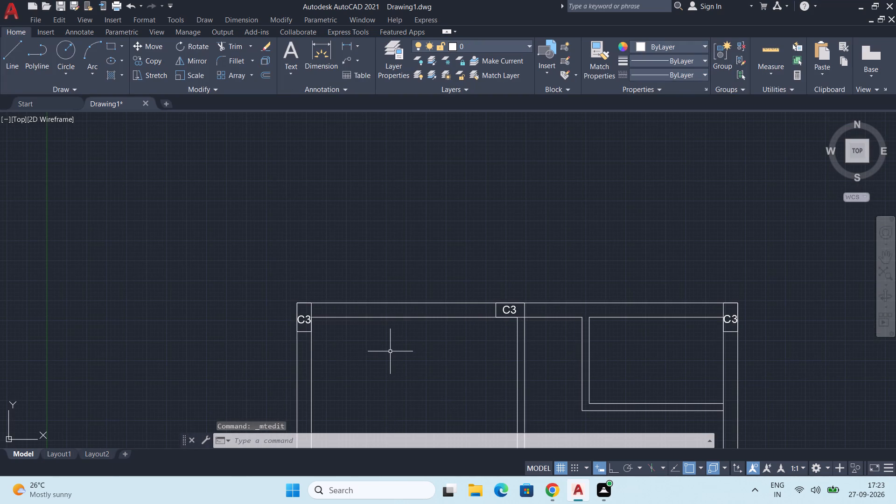
scroll(462, 328, "up", 2)
double_click(592, 292)
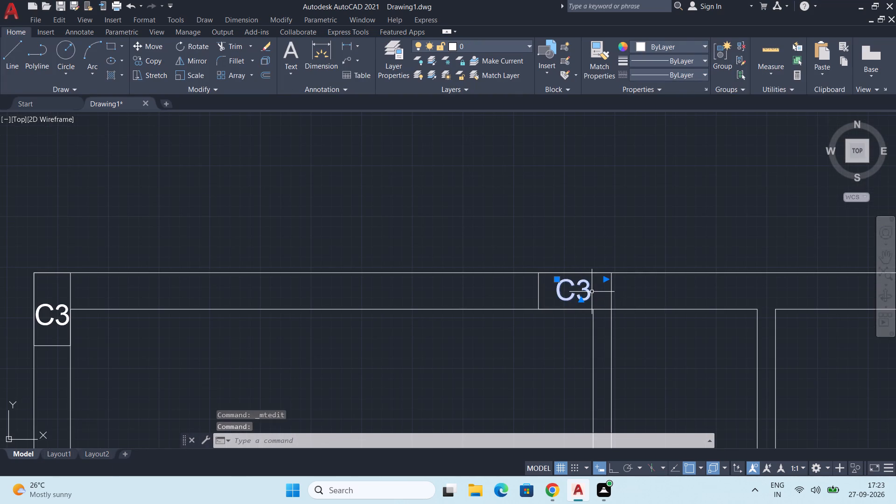
left_click(599, 295)
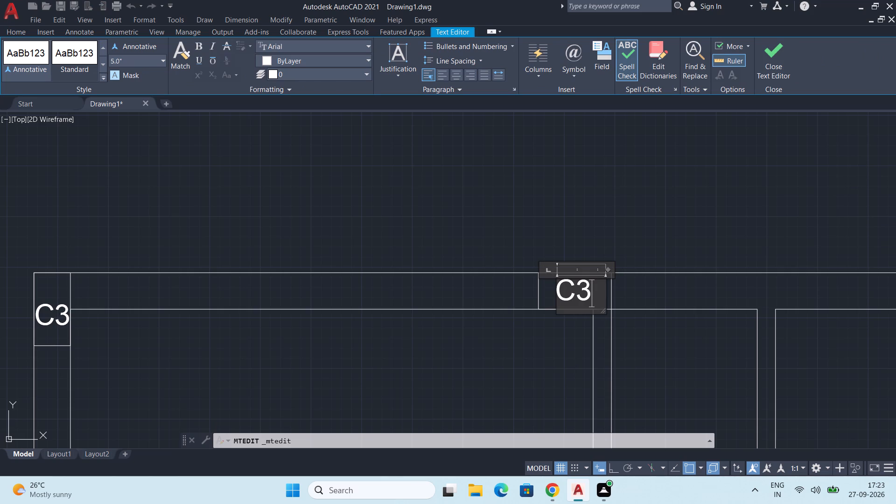
key("BackSpace")
key("2")
left_click(444, 385)
Change the label of the column in the left exterior wall beside the second room from the top to C2.
scroll(445, 384, "down", 2)
middle_click_drag(465, 387, 486, 169)
middle_click_drag(406, 303, 451, 221)
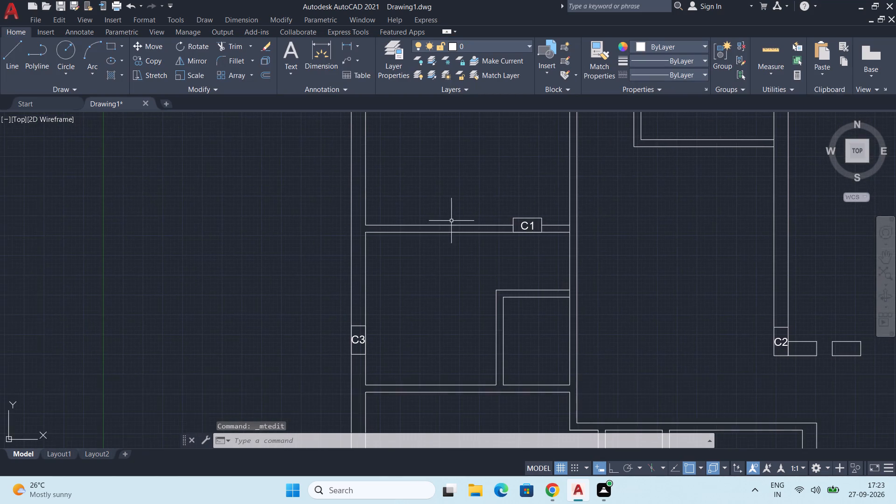
scroll(373, 338, "up", 4)
double_click(279, 368)
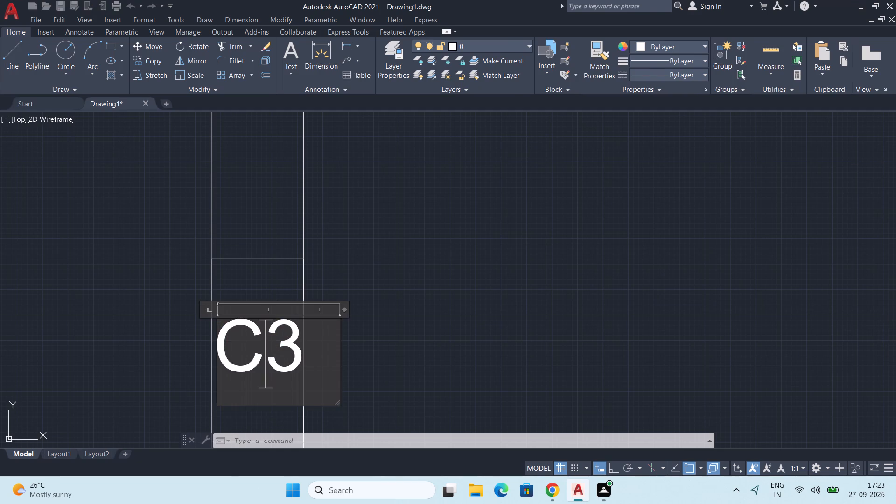
key("Right")
key("BackSpace")
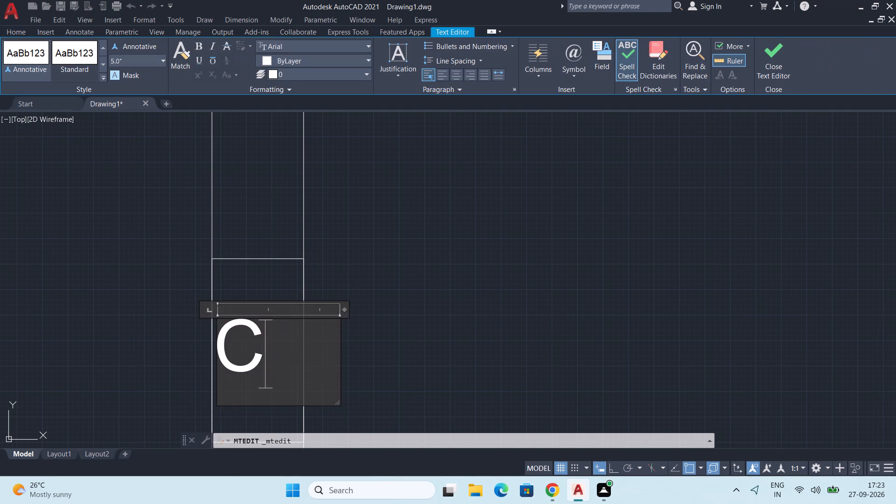
key("2")
left_click(485, 269)
scroll(485, 276, "down", 1)
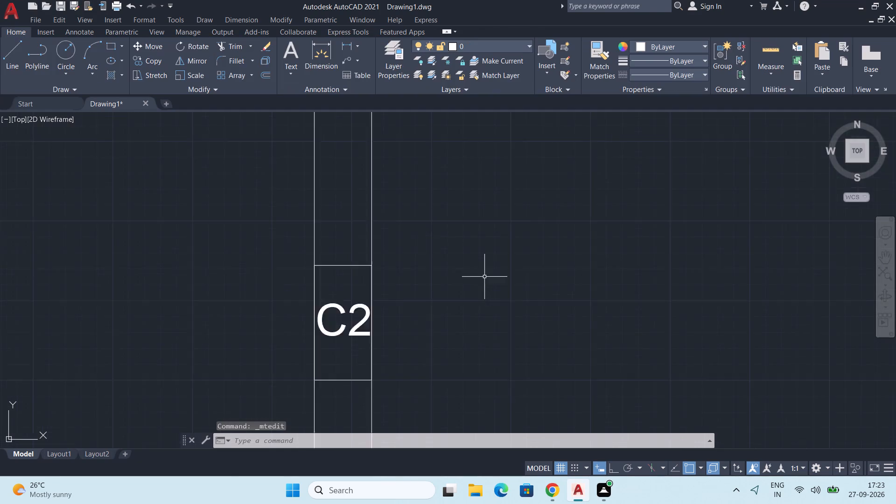
Set the color of the C2 column outline and its label in the left exterior wall to Magenta.
scroll(484, 281, "down", 1)
scroll(481, 349, "down", 1)
middle_click_drag(482, 350, 443, 218)
scroll(443, 218, "down", 2)
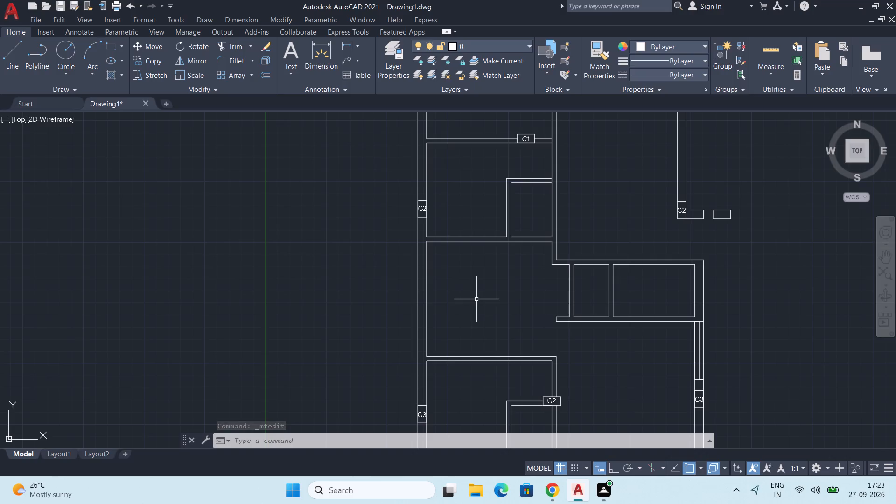
scroll(476, 299, "down", 1)
middle_click_drag(503, 305, 480, 322)
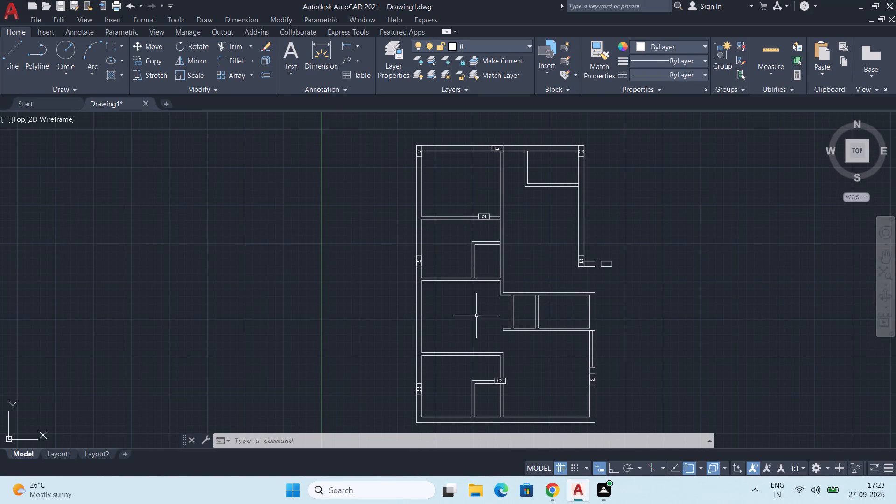
scroll(474, 296, "up", 1)
middle_click_drag(472, 290, 474, 323)
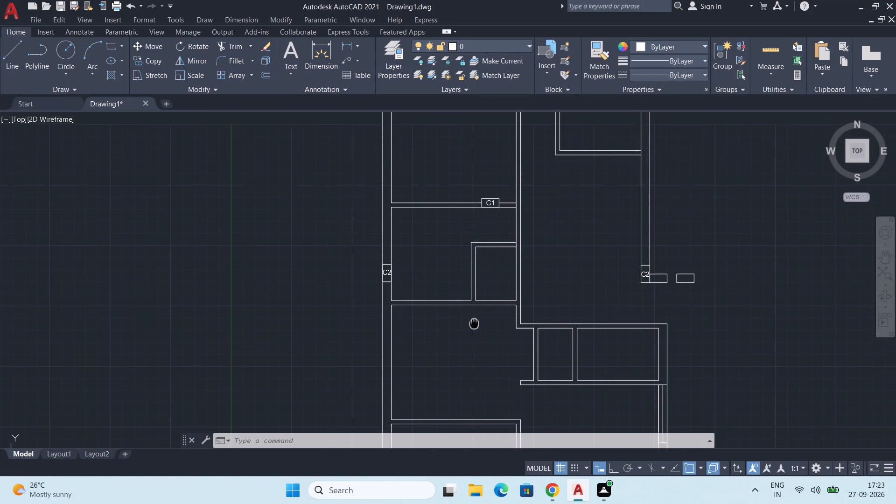
middle_click_drag(474, 323, 474, 327)
scroll(474, 327, "up", 2)
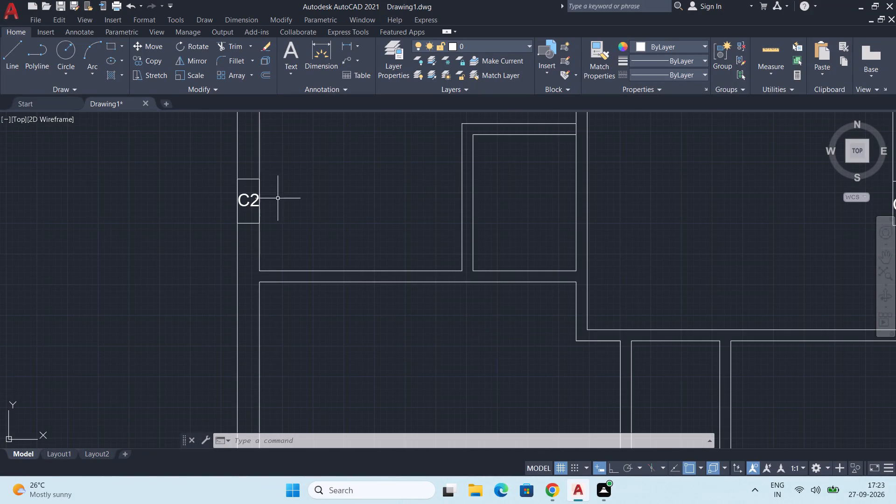
left_click(227, 175)
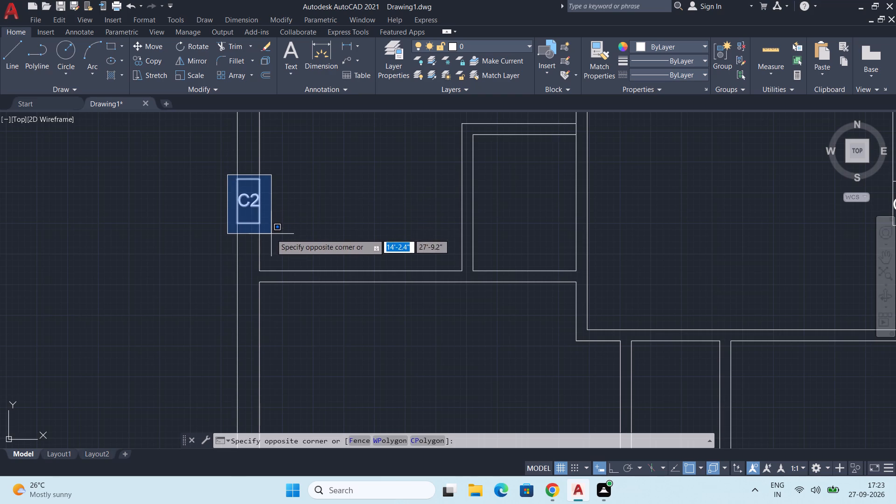
left_click(271, 234)
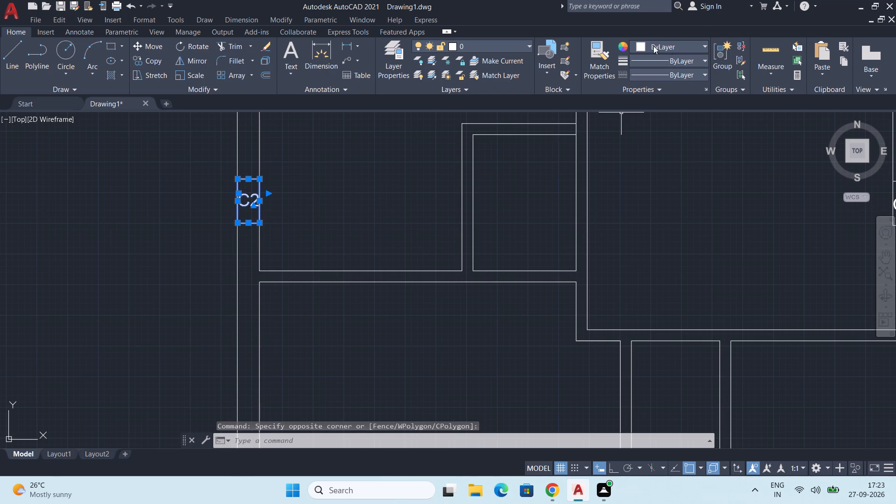
left_click(697, 48)
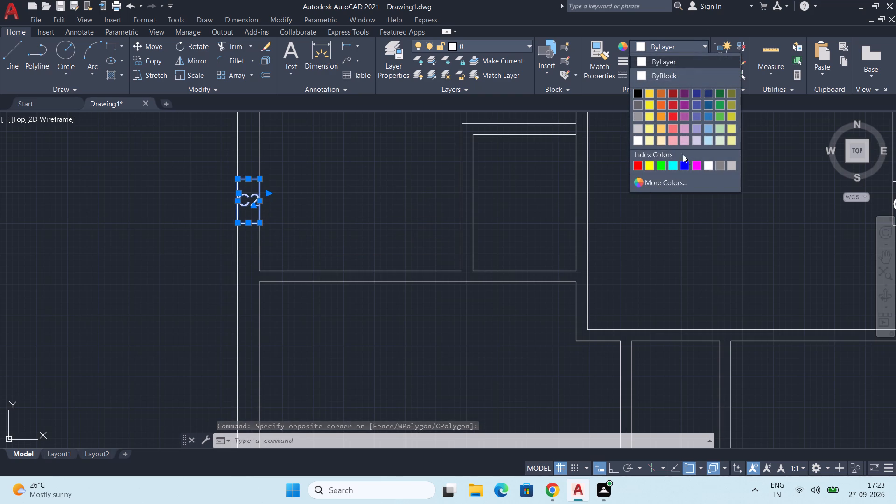
left_click(696, 168)
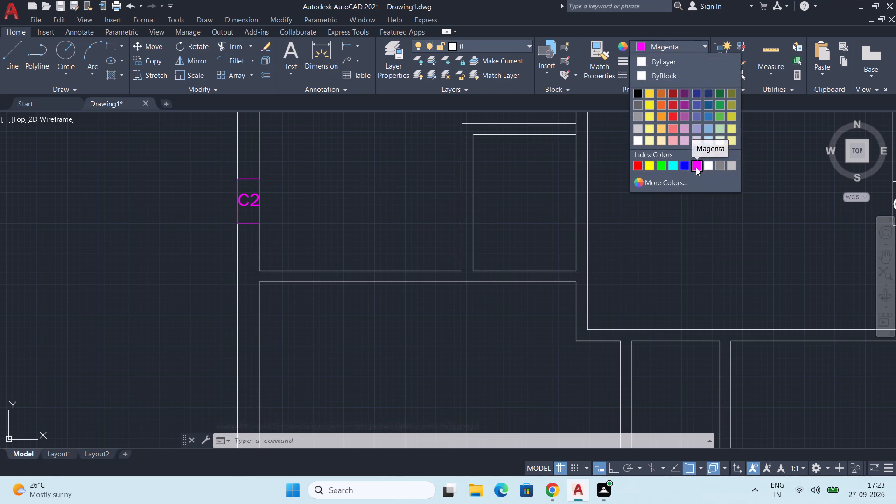
Match the magenta column's properties onto the label and all outline edges of the C3 column at the plan's upper-left corner.
scroll(391, 210, "down", 2)
middle_click_drag(391, 190, 390, 315)
scroll(357, 186, "up", 2)
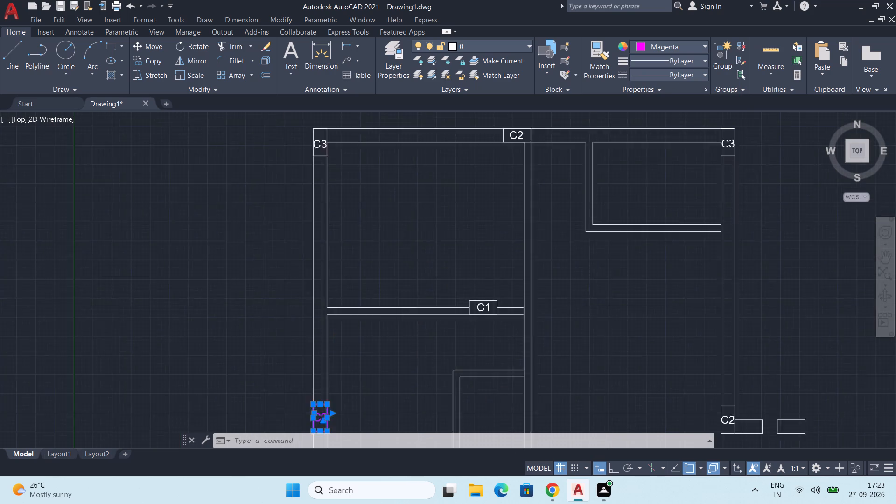
middle_click_drag(357, 178, 362, 271)
left_click(603, 70)
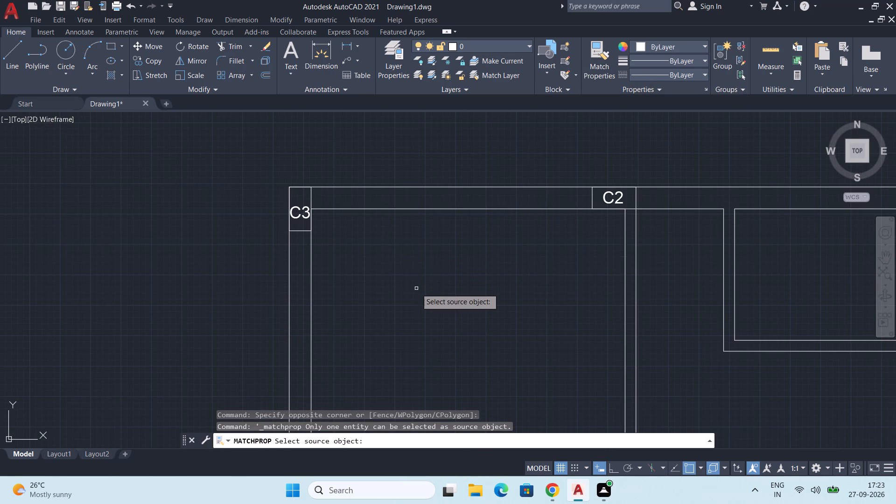
middle_click_drag(416, 288, 434, 148)
middle_click_drag(432, 284, 469, 161)
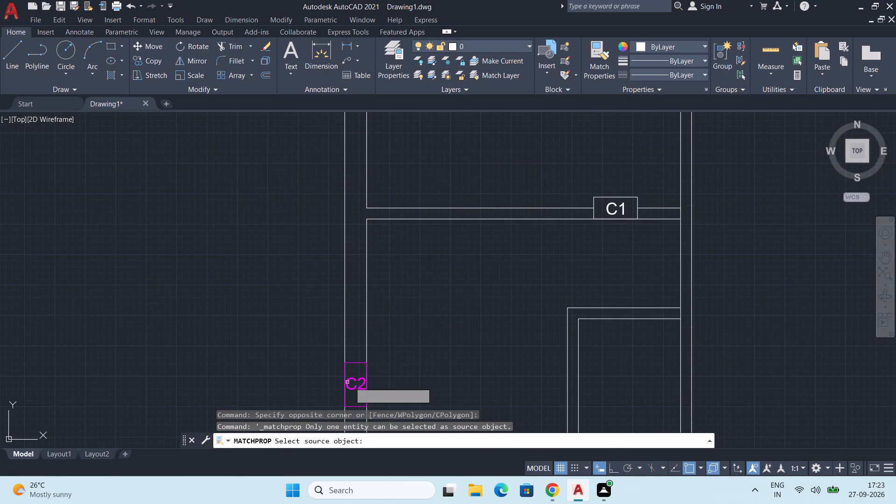
left_click(359, 364)
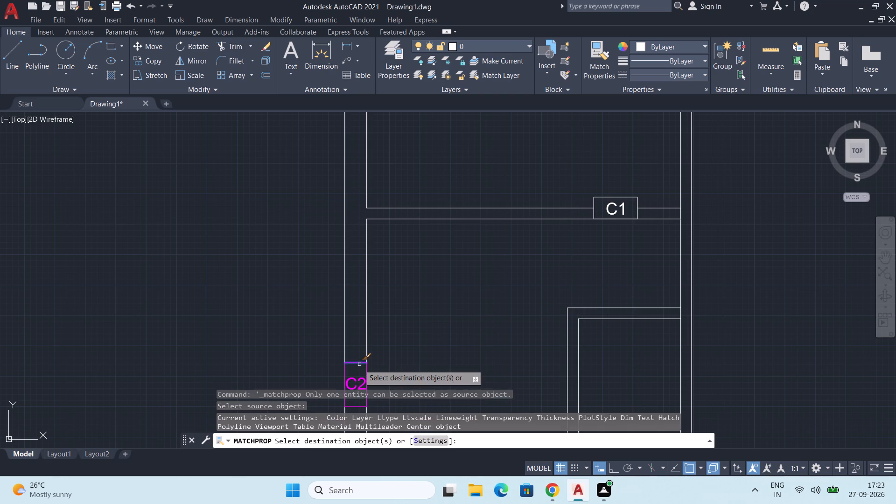
scroll(397, 168, "down", 1)
middle_click_drag(398, 165, 371, 344)
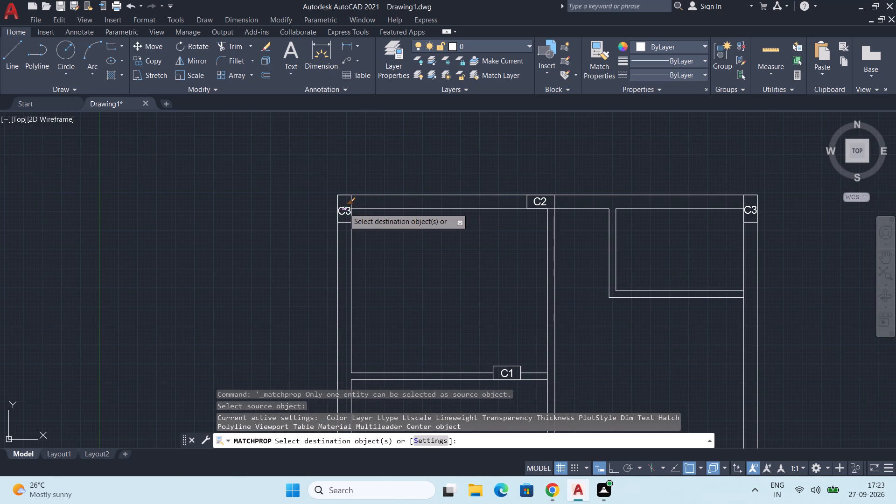
left_click(344, 208)
left_click(352, 204)
scroll(349, 201, "up", 2)
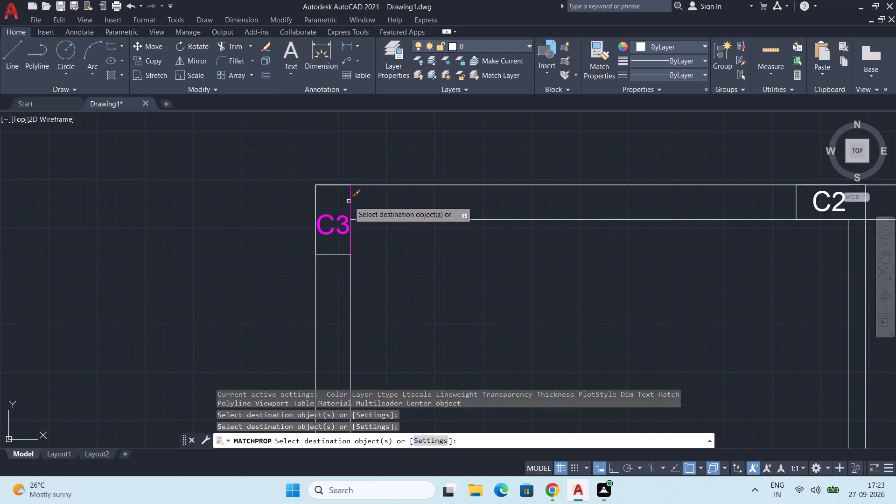
left_click(338, 185)
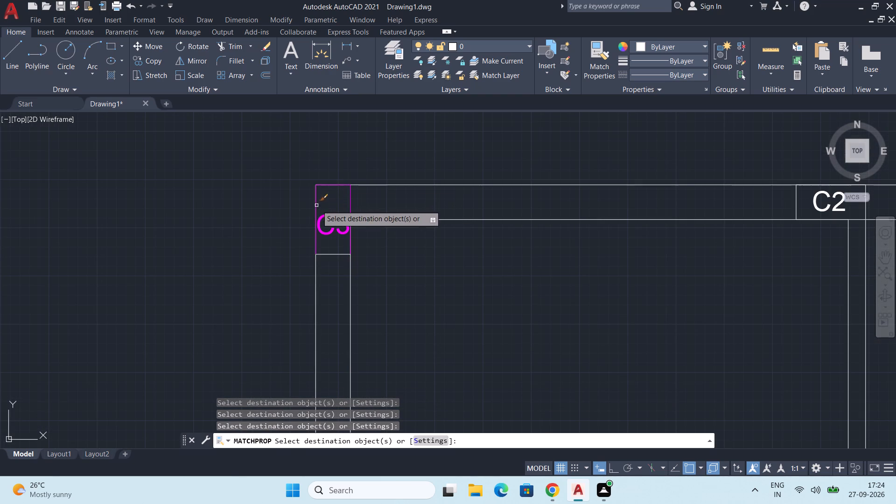
left_click(317, 205)
left_click(330, 253)
Match the magenta properties onto the label and outline of the middle C2 column in the top exterior wall.
middle_click_drag(665, 280, 424, 314)
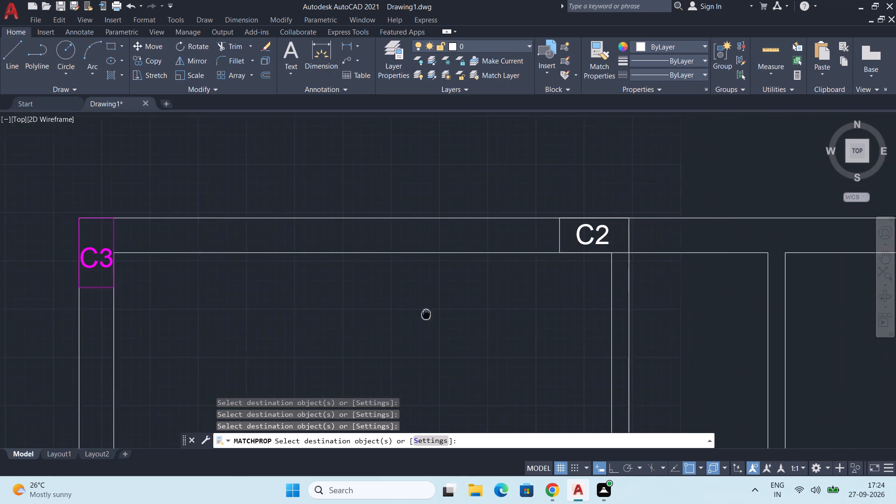
middle_click_drag(424, 314, 421, 315)
left_click(551, 236)
left_click(569, 221)
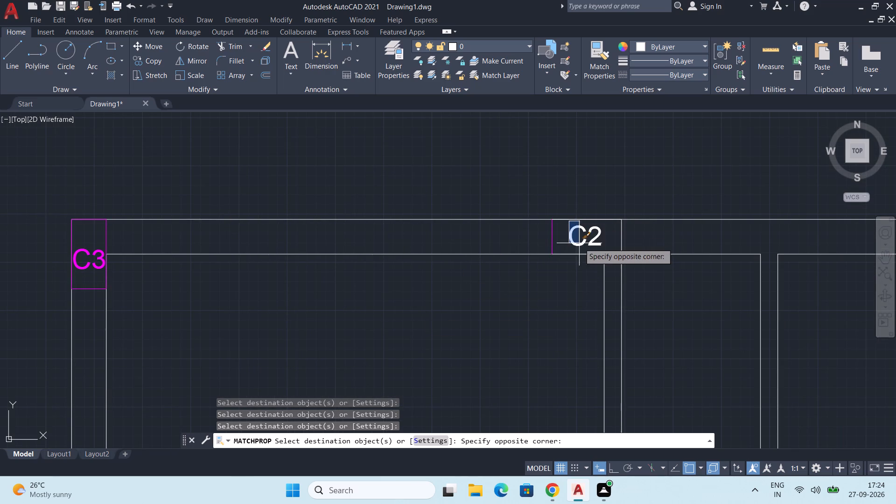
left_click(600, 215)
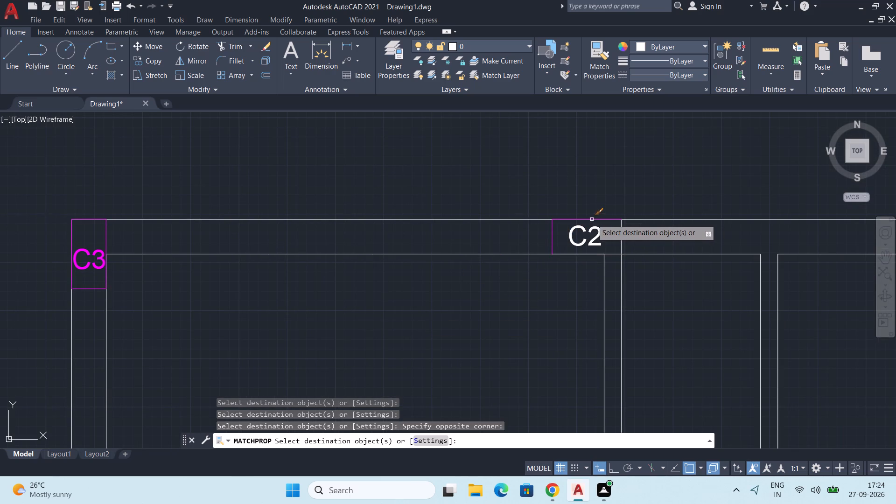
left_click(592, 219)
left_click(622, 236)
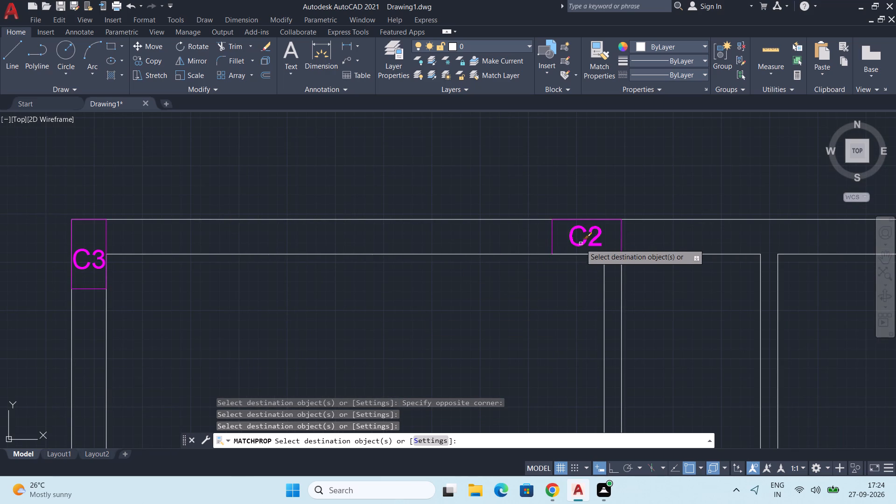
left_click(581, 244)
left_click(580, 254)
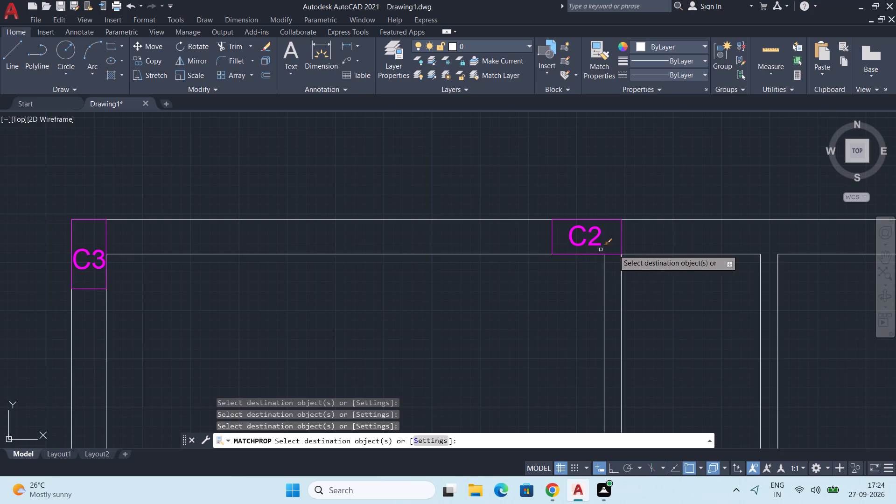
Match the magenta properties onto the C3 column and label at the plan's upper-right corner.
scroll(634, 256, "down", 2)
middle_click_drag(648, 263, 367, 277)
scroll(520, 249, "up", 3)
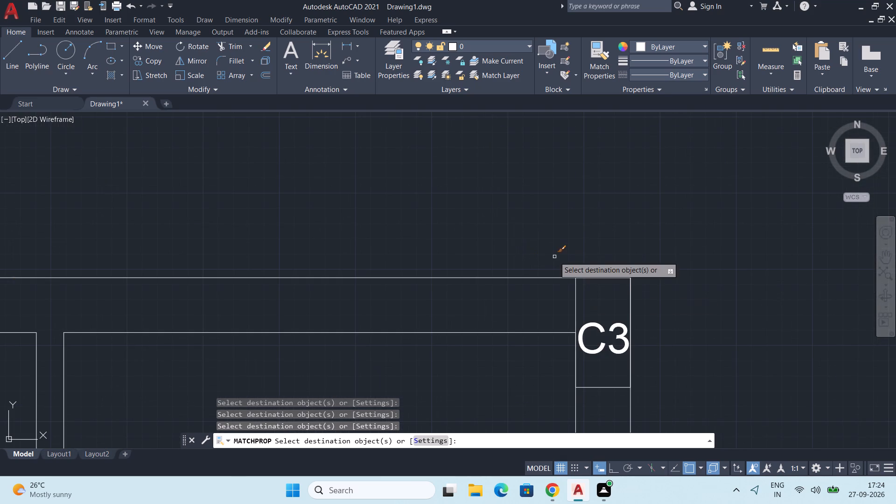
left_click(557, 256)
left_click(651, 404)
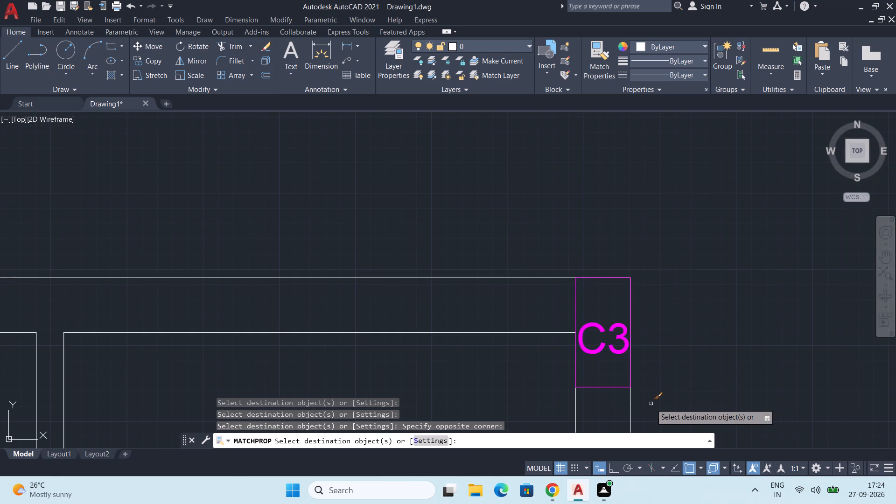
Match the magenta properties onto the C2 column and label at the lower end of the upper right exterior wall.
scroll(639, 361, "down", 4)
middle_click_drag(651, 350, 571, 164)
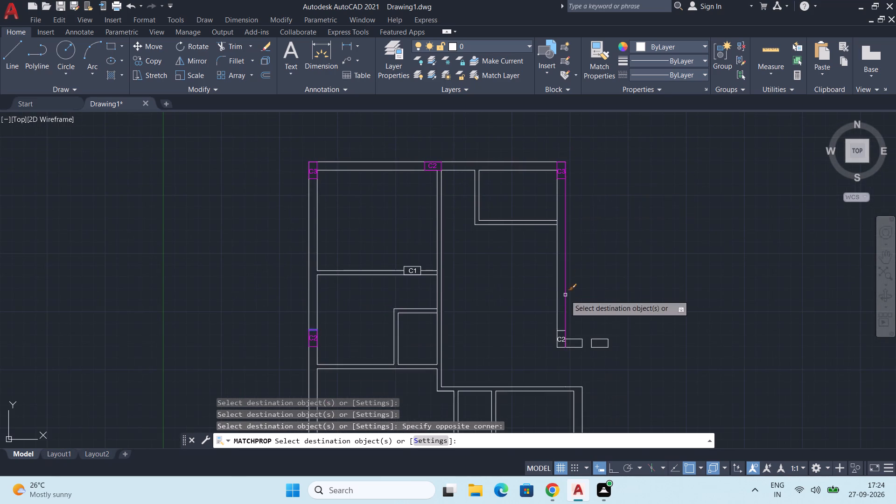
scroll(565, 341, "up", 3)
middle_click_drag(565, 341, 588, 270)
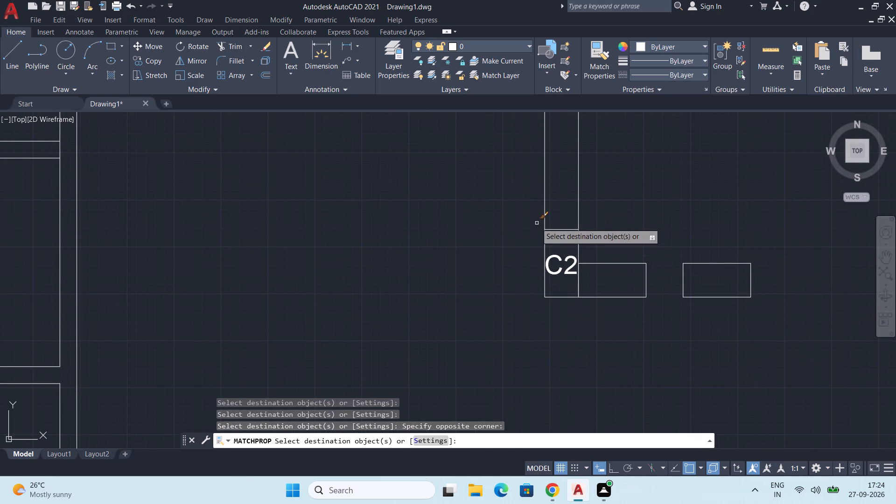
left_click(536, 223)
left_click(593, 307)
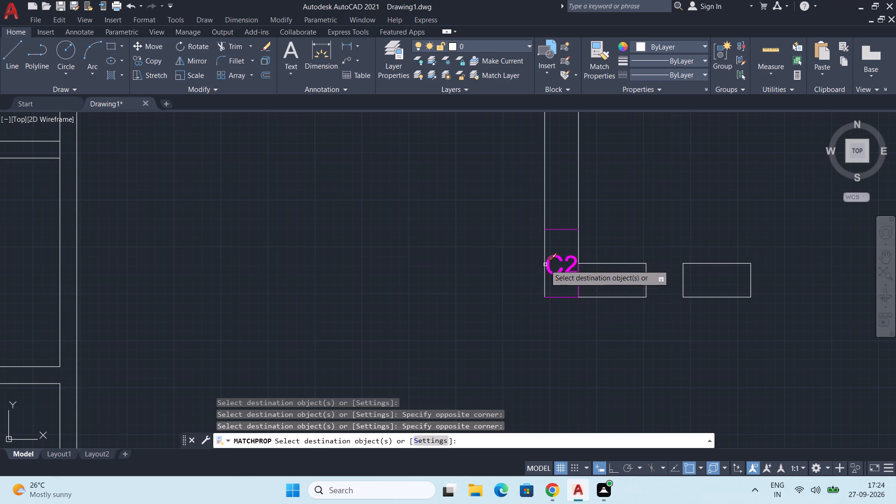
scroll(545, 259, "up", 1)
scroll(548, 294, "down", 1)
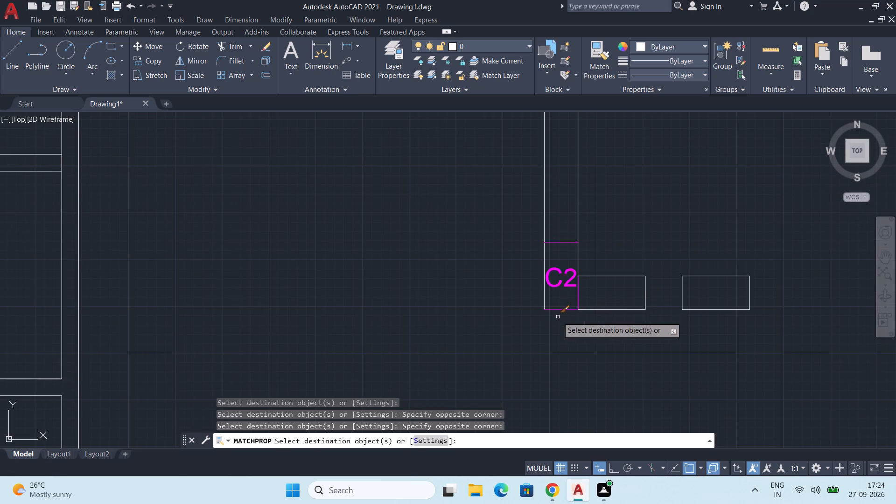
Match the magenta properties onto the C3 column, its label and the short line above it in the lower right exterior wall.
middle_click_drag(558, 317, 586, 218)
scroll(545, 305, "down", 1)
middle_click_drag(518, 359, 565, 216)
scroll(567, 212, "down", 2)
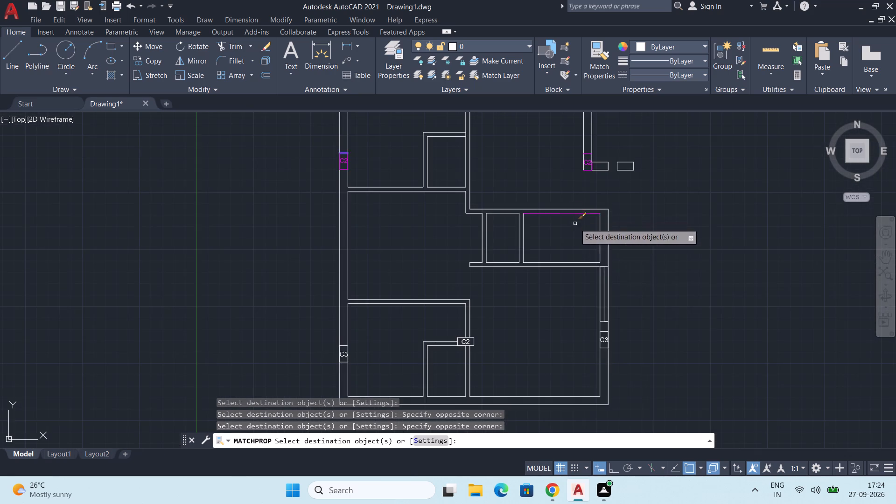
middle_click_drag(601, 307, 614, 251)
scroll(623, 285, "up", 3)
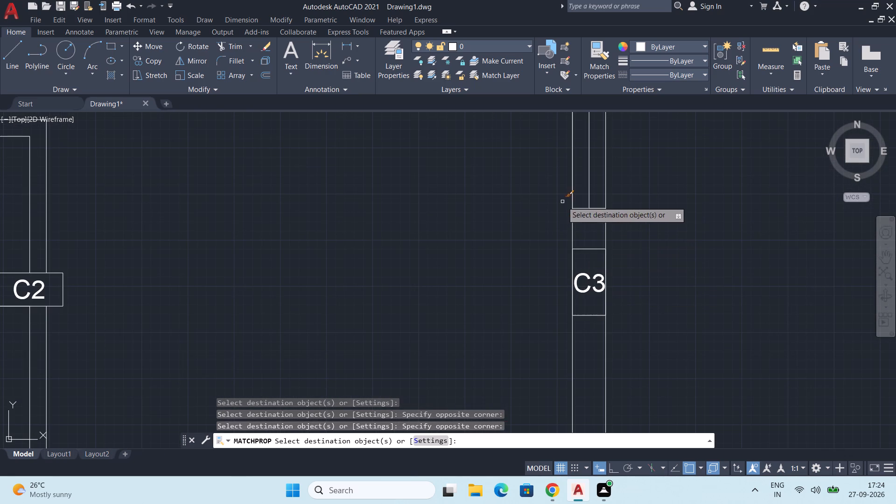
left_click(562, 202)
left_click(622, 325)
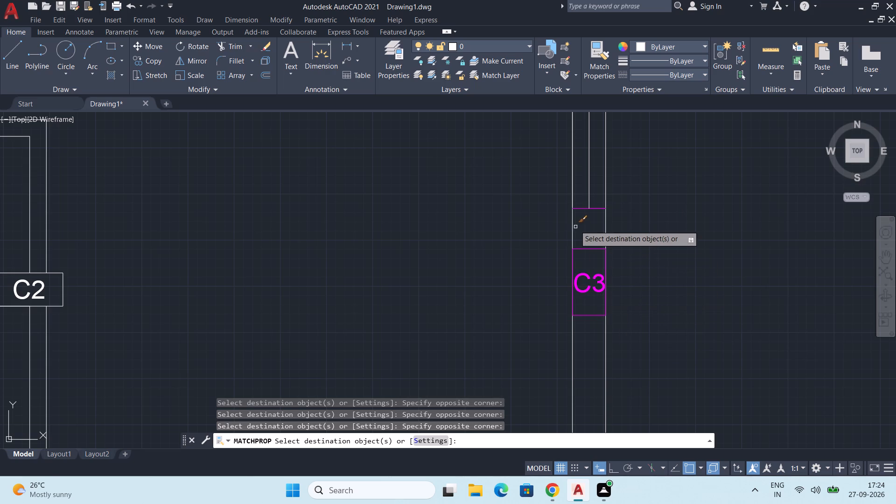
Match the magenta properties onto the C2 column and label at the lower interior partition junction.
scroll(503, 249, "down", 2)
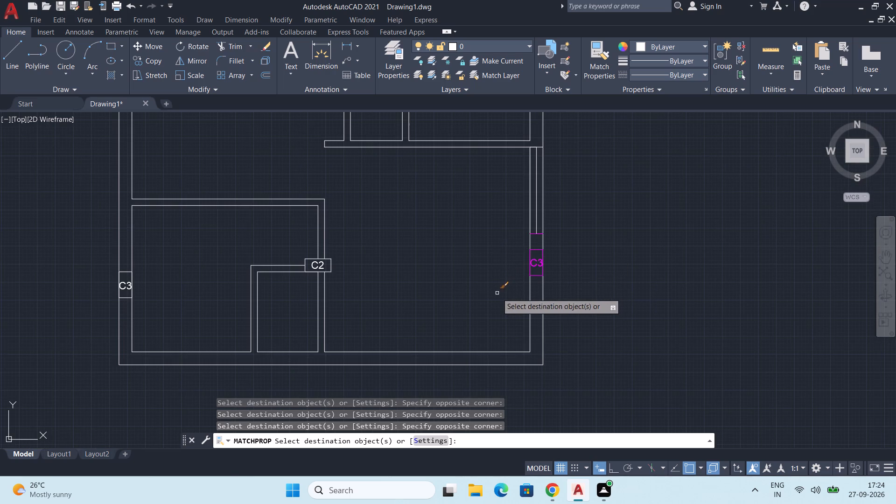
middle_click_drag(496, 296, 528, 252)
scroll(369, 223, "up", 2)
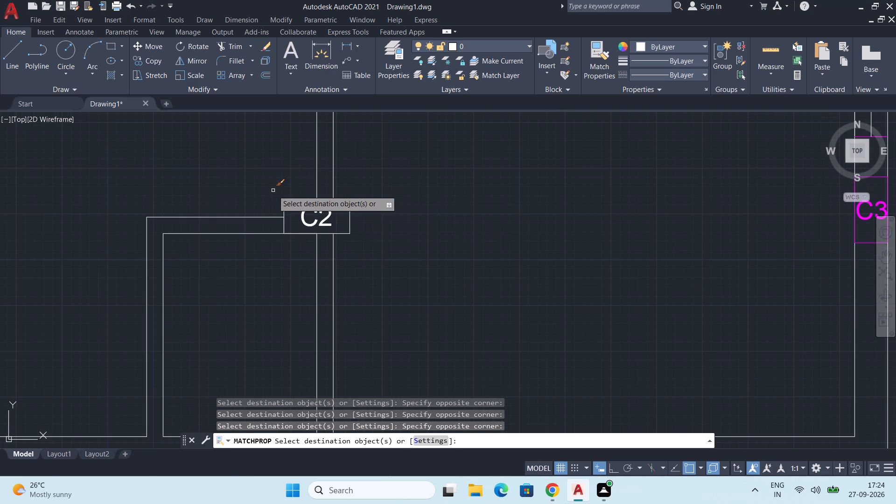
left_click(273, 190)
left_click(368, 241)
Match the magenta properties onto the C3 column and label in the lower left exterior wall, and finish matching.
scroll(157, 294, "down", 2)
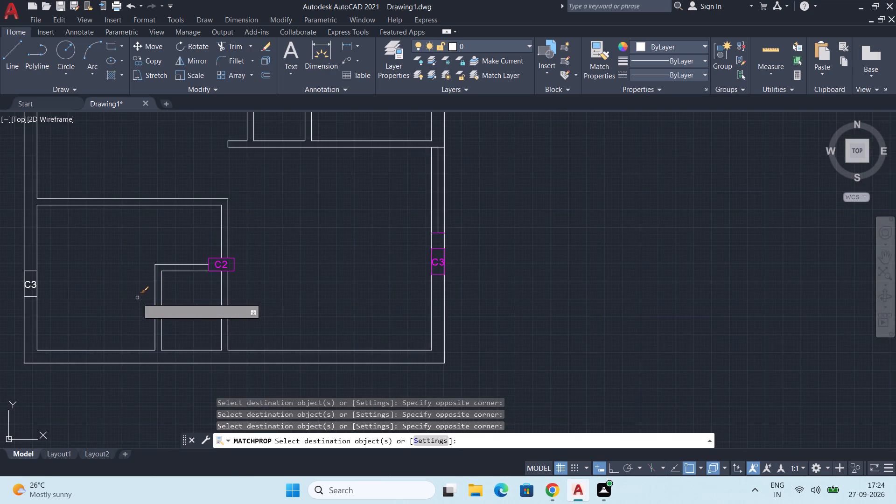
middle_click_drag(139, 296, 306, 296)
left_click(182, 261)
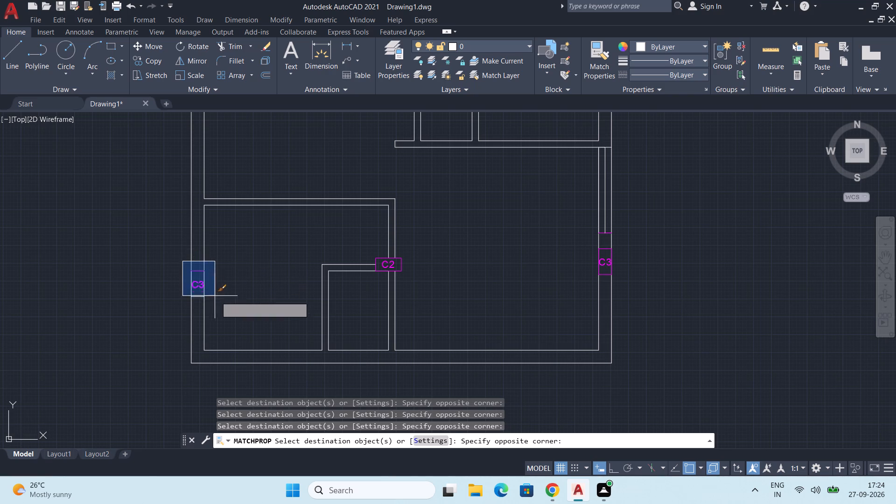
left_click(219, 309)
scroll(229, 264, "down", 1)
scroll(271, 235, "down", 1)
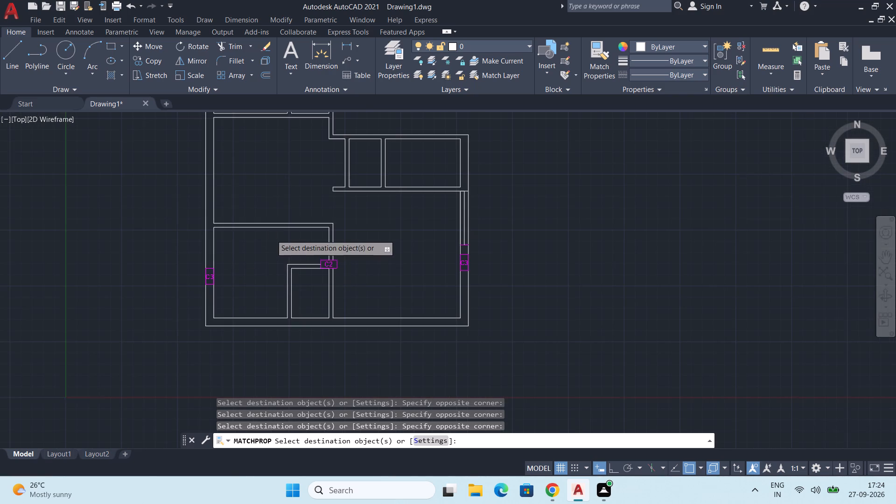
middle_click_drag(283, 217, 283, 290)
key("space")
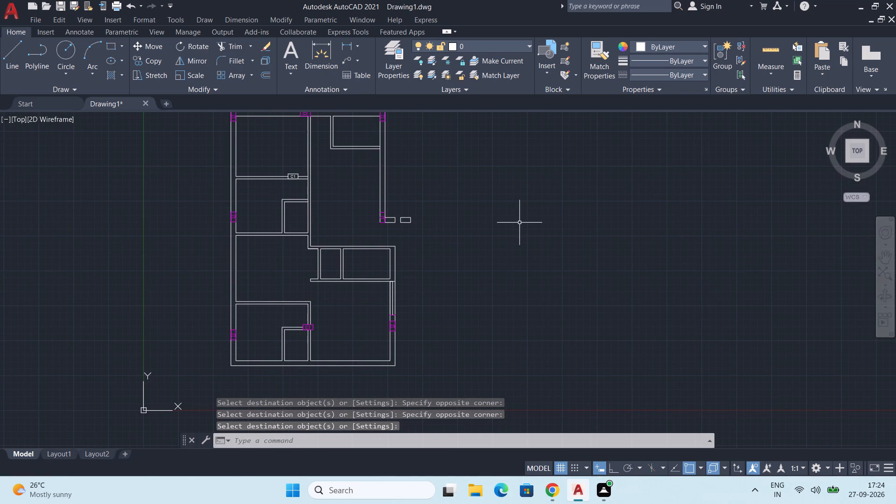
left_click(456, 233)
key("Escape")
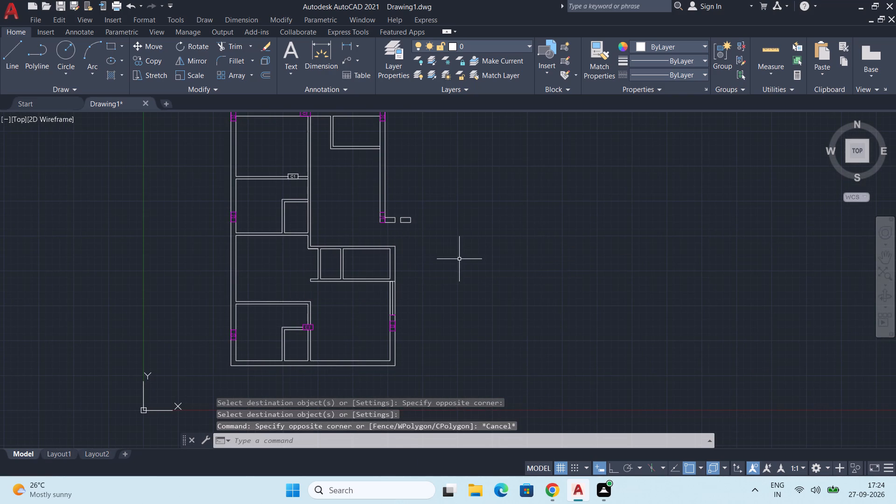
key("Escape")
Set the color of the two short overlapping lines above the lower right exterior wall's C3 column to ByLayer.
scroll(375, 308, "up", 5)
middle_click_drag(398, 323, 309, 257)
scroll(352, 270, "down", 2)
scroll(393, 295, "up", 1)
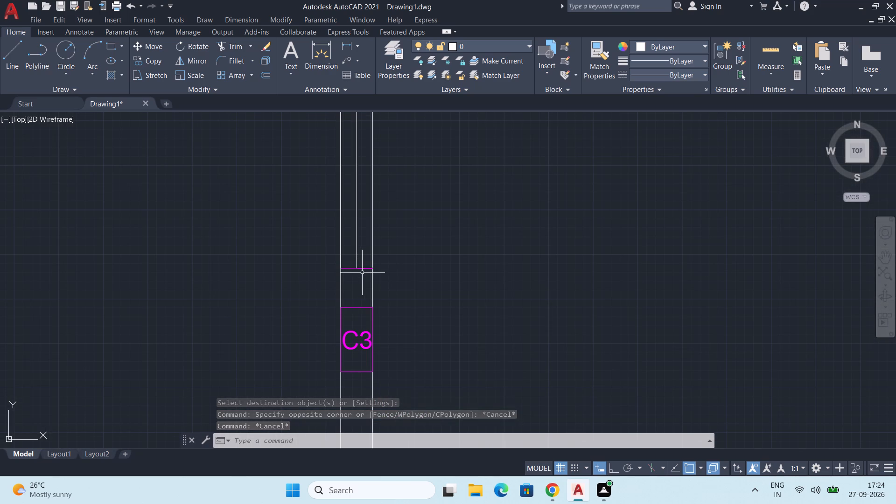
left_click(364, 269)
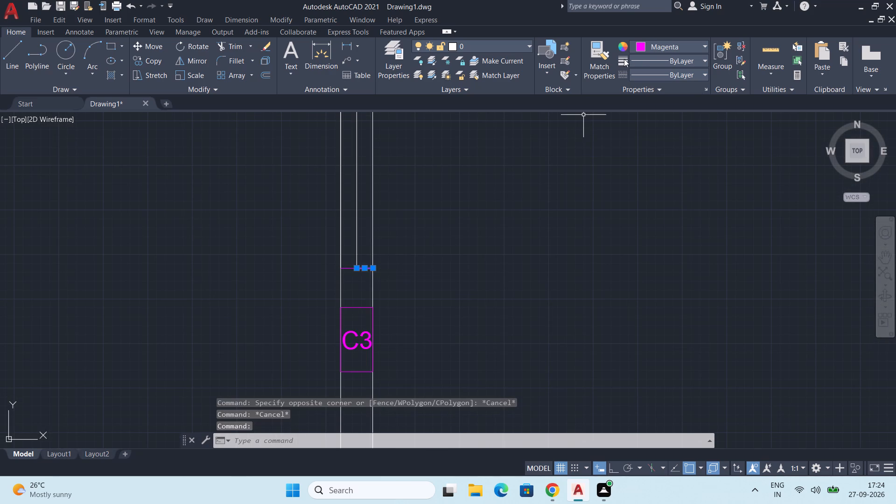
left_click(659, 47)
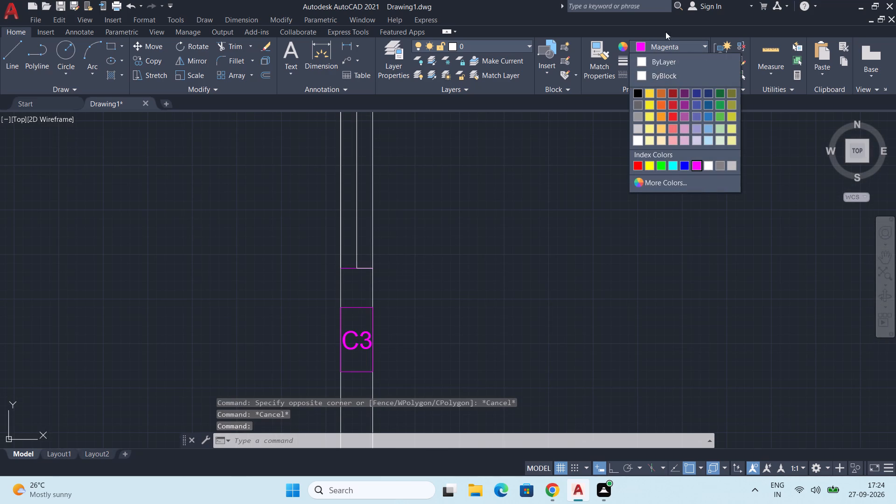
left_click(678, 63)
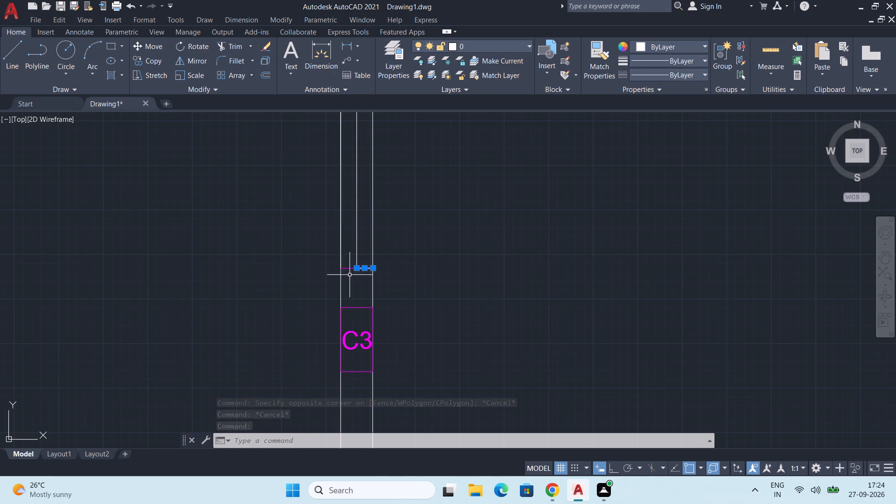
scroll(350, 275, "up", 2)
left_click(337, 257)
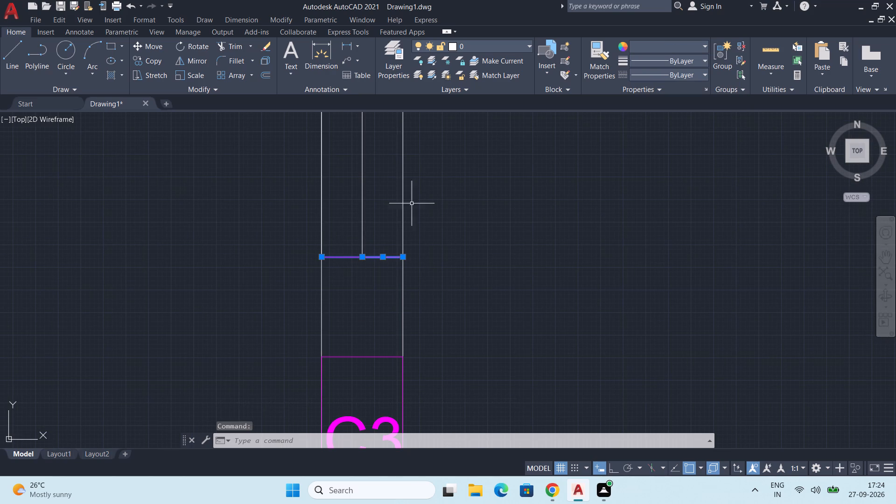
left_click(682, 46)
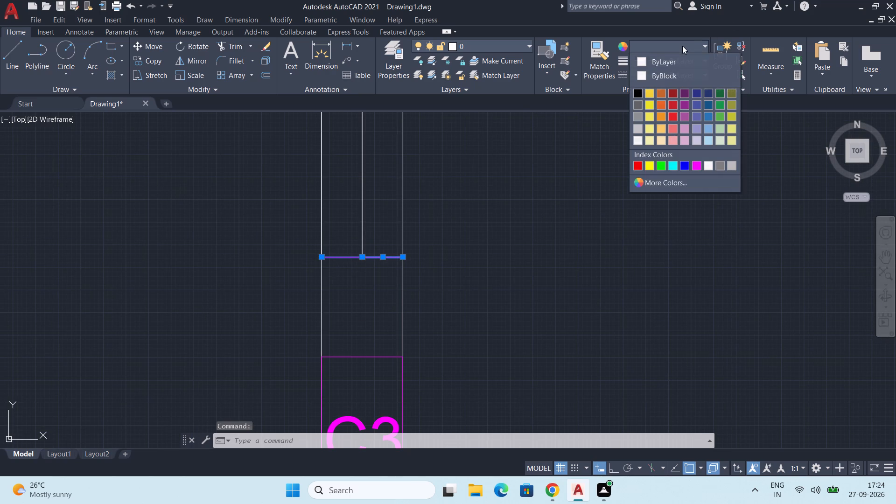
left_click(701, 63)
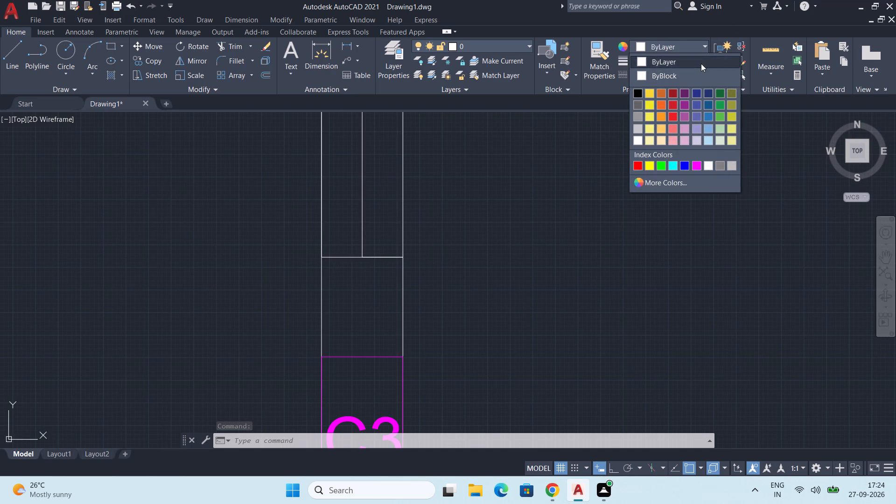
Erase the loose unlabeled rectangle standing apart to the right of the upper right exterior wall's lower C2 column.
scroll(125, 316, "down", 5)
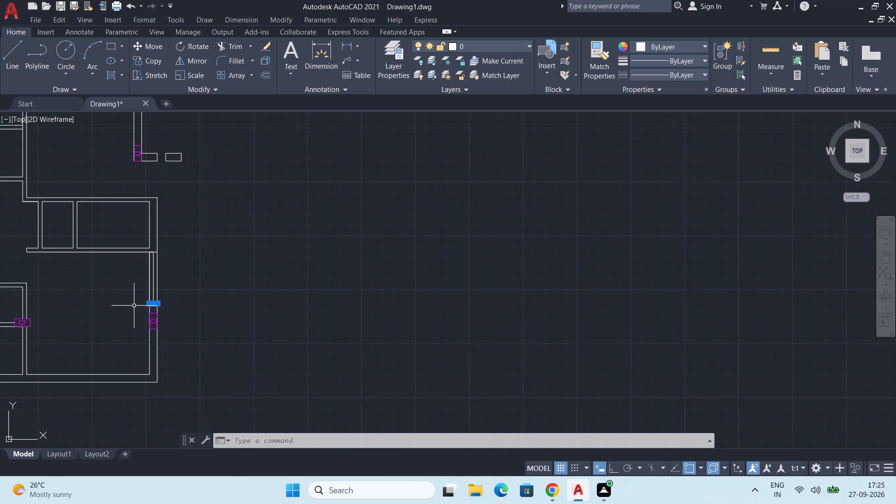
middle_click_drag(134, 306, 236, 410)
scroll(245, 320, "up", 4)
scroll(243, 287, "down", 3)
middle_click_drag(243, 284, 271, 310)
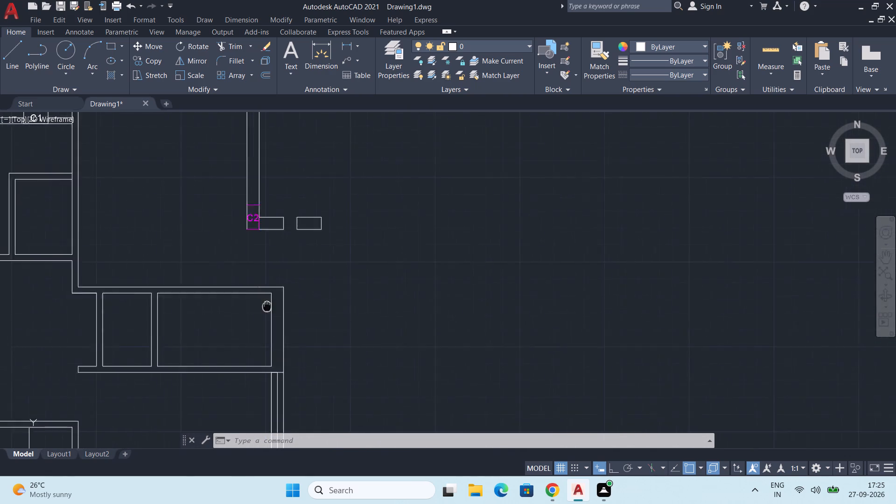
middle_click_drag(271, 310, 328, 402)
scroll(328, 325, "up", 4)
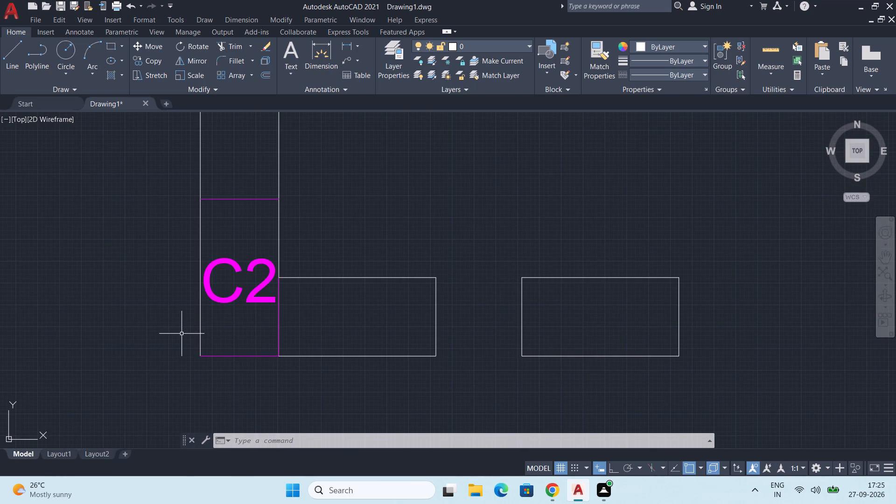
key("Escape")
left_click(144, 330)
key("Escape")
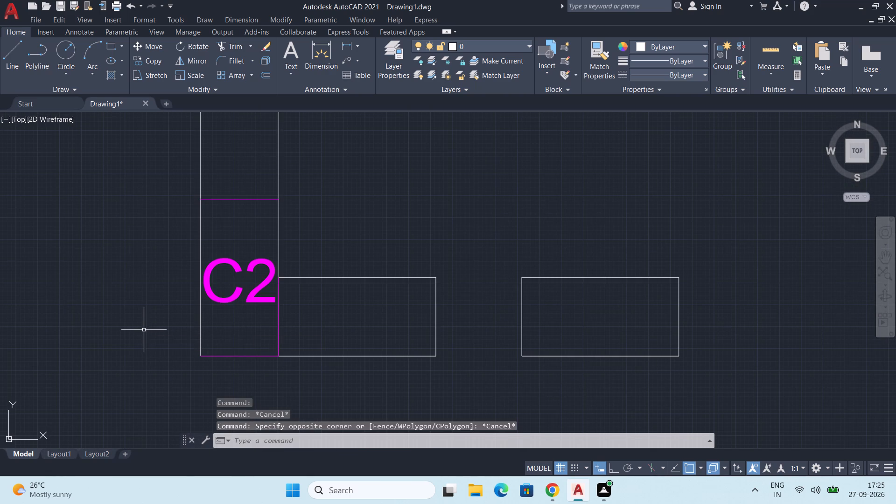
scroll(144, 330, "down", 2)
left_click(284, 279)
left_click(427, 378)
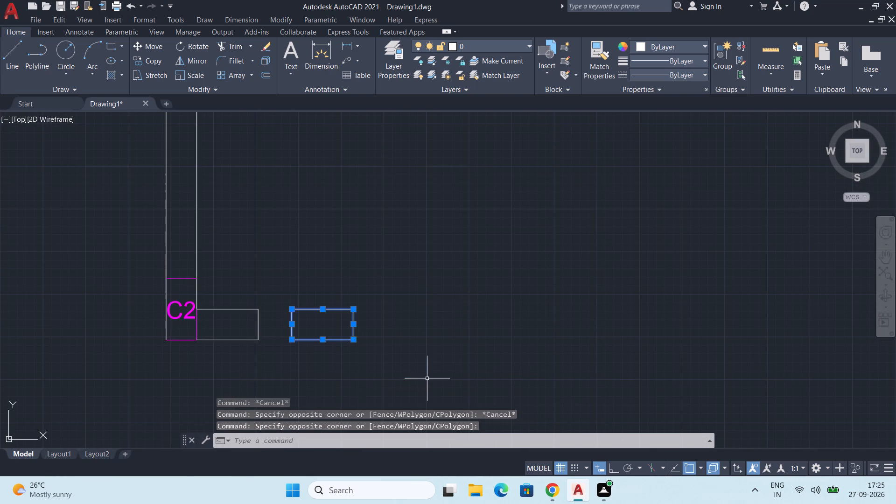
key("Delete")
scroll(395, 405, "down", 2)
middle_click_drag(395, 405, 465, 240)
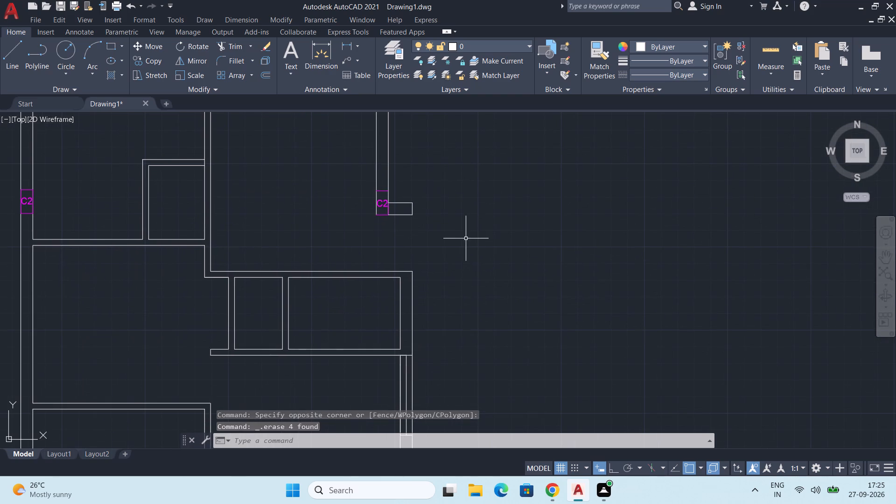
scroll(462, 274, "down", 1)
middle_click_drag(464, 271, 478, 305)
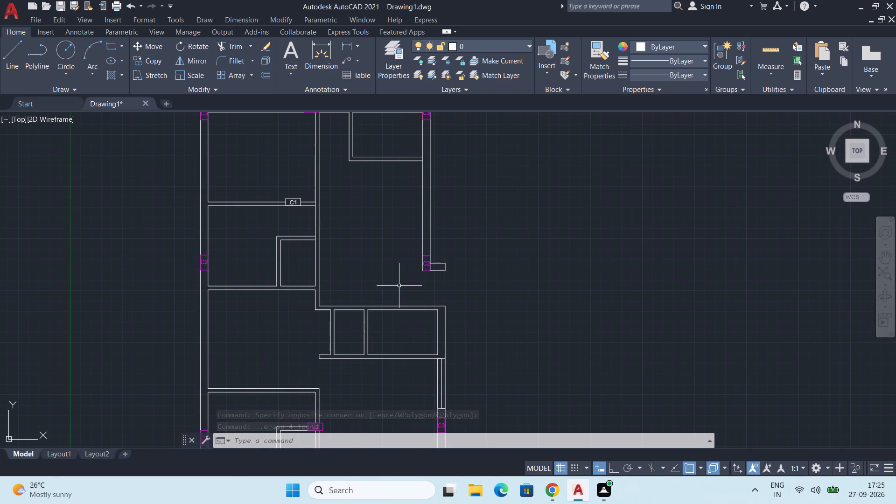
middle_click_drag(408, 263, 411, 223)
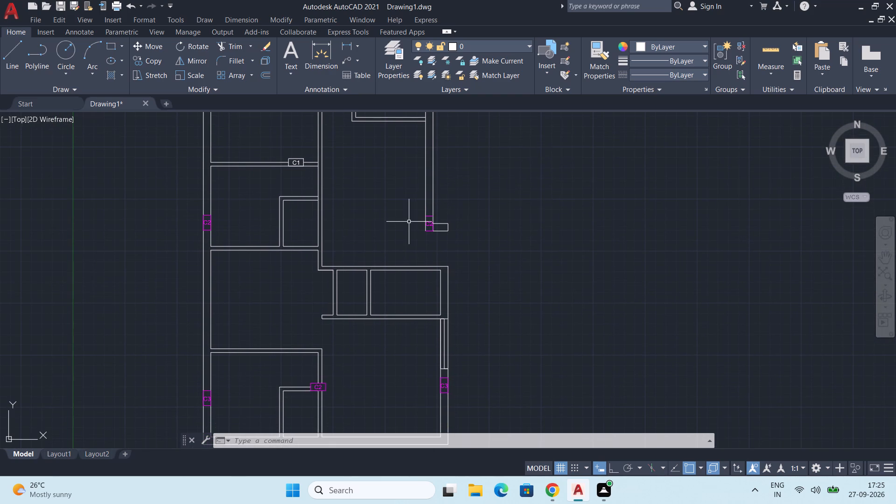
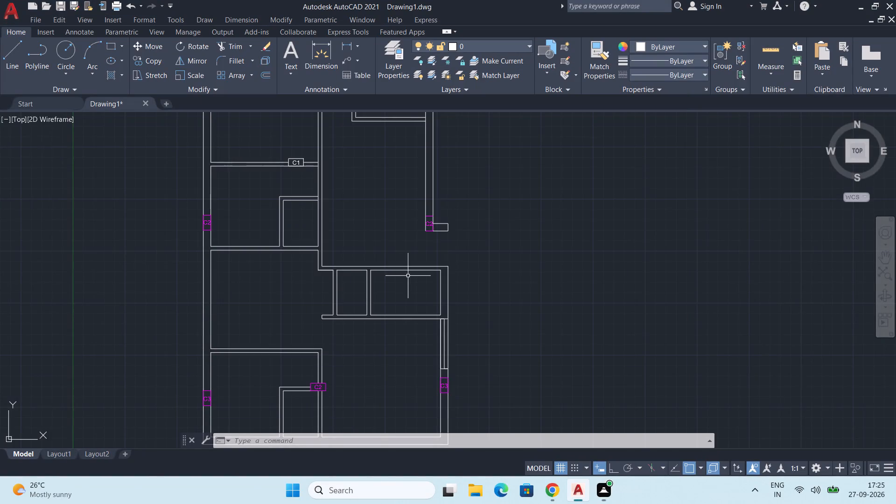
Draw a short line across the top exterior wall's thickness, between the left C3 column and the C2 column.
scroll(408, 276, "down", 2)
middle_click_drag(401, 283, 438, 275)
scroll(429, 260, "up", 2)
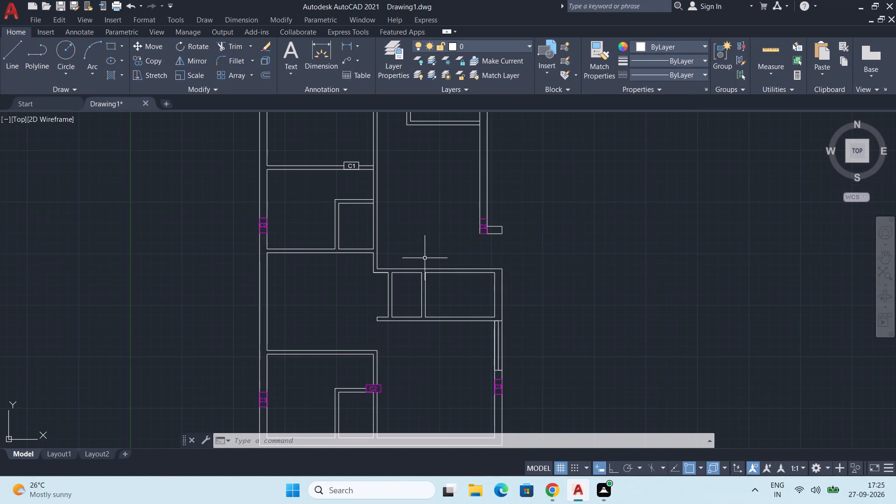
middle_click_drag(422, 257, 548, 298)
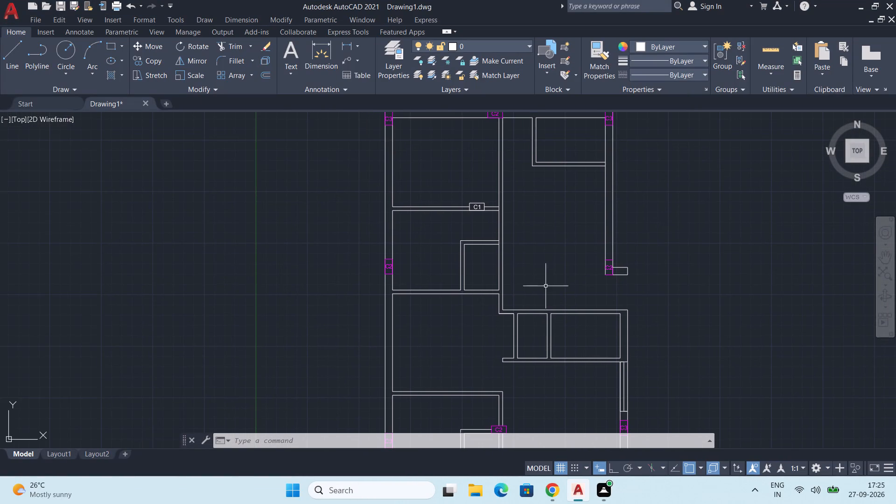
scroll(532, 244, "down", 1)
middle_click_drag(532, 244, 529, 288)
key("l")
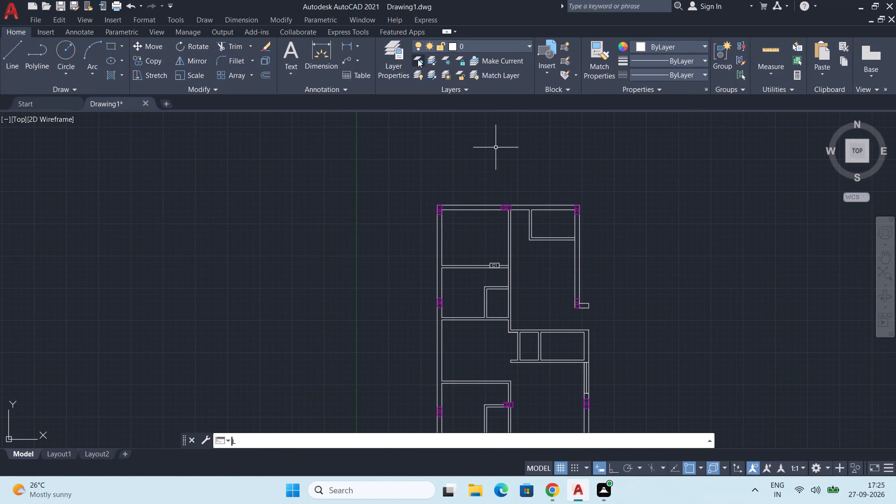
key("Return")
middle_click_drag(475, 281, 480, 184)
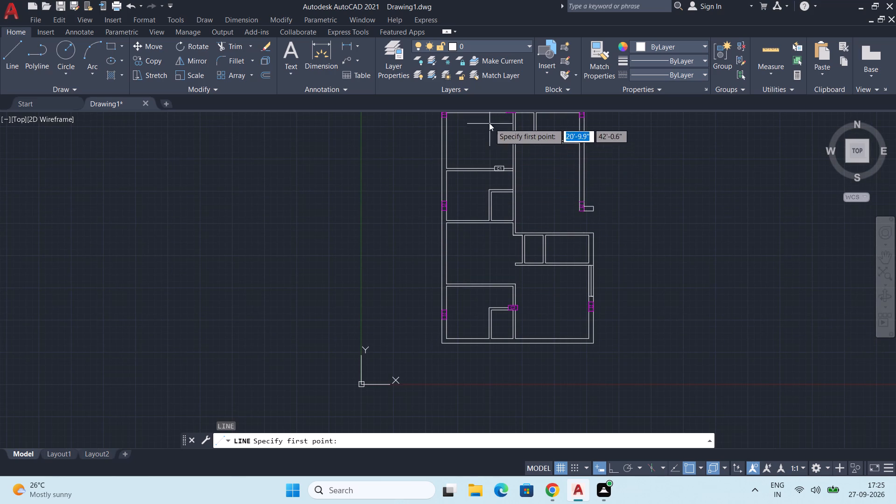
middle_click_drag(474, 95, 489, 183)
middle_click_drag(477, 145, 487, 200)
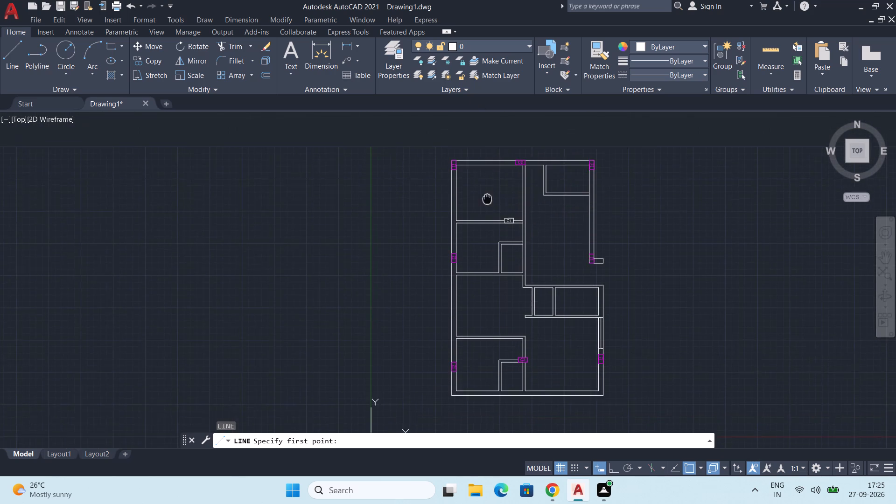
middle_click_drag(487, 200, 487, 206)
scroll(484, 146, "up", 2)
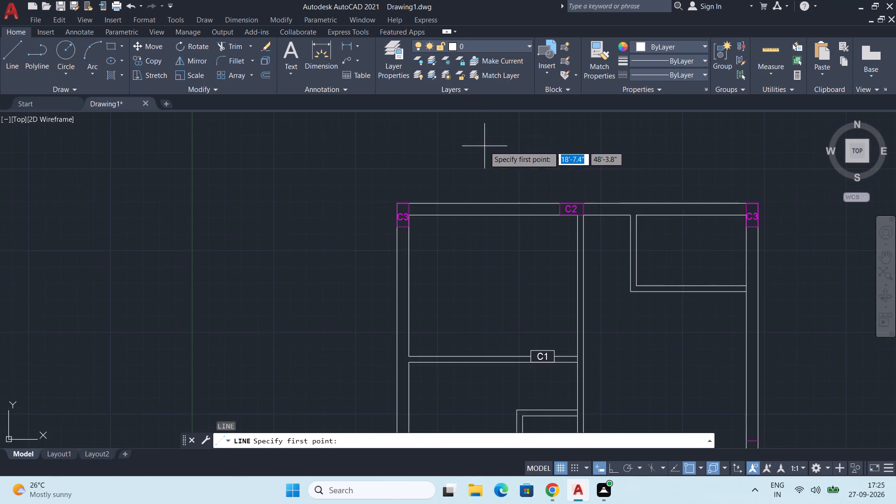
middle_click_drag(484, 146, 478, 224)
middle_click_drag(481, 308, 499, 259)
scroll(492, 238, "up", 1)
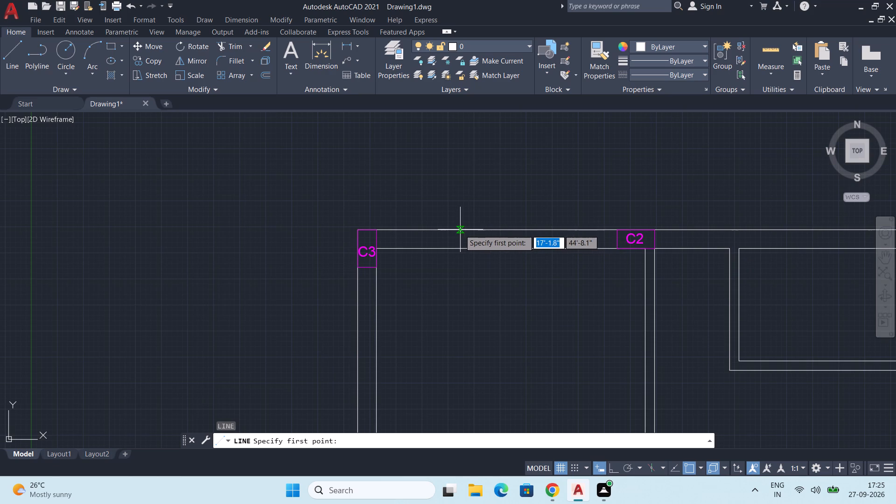
left_click(456, 230)
left_click(455, 250)
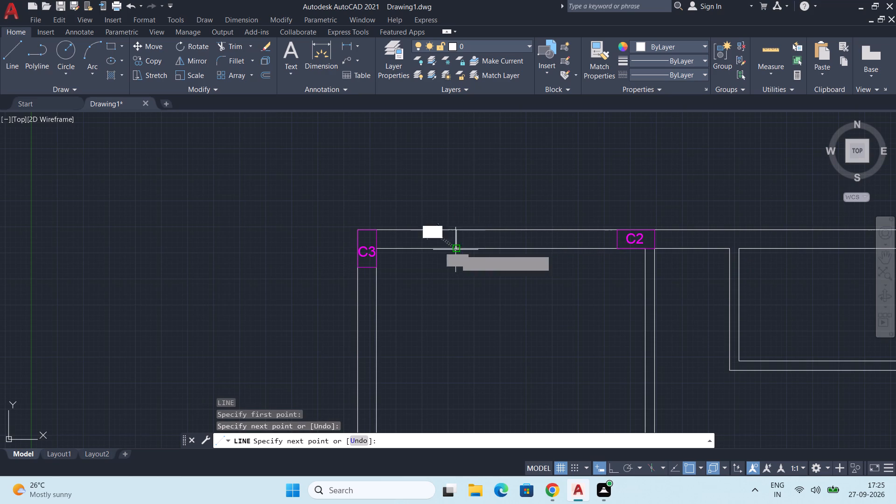
key("Escape")
Offset the short cross line in the top exterior wall by 5' toward the C2 column.
type("OFF")
key("Return")
type("5;")
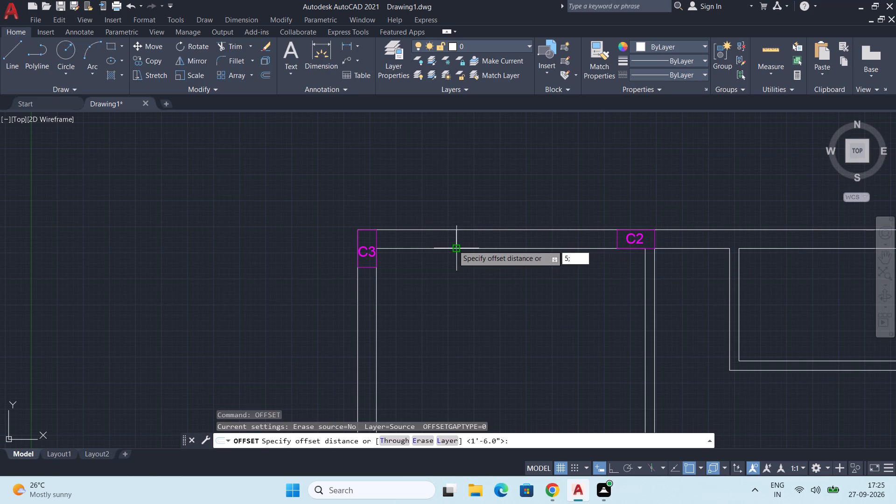
key("BackSpace")
key("apostrophe")
key("Return")
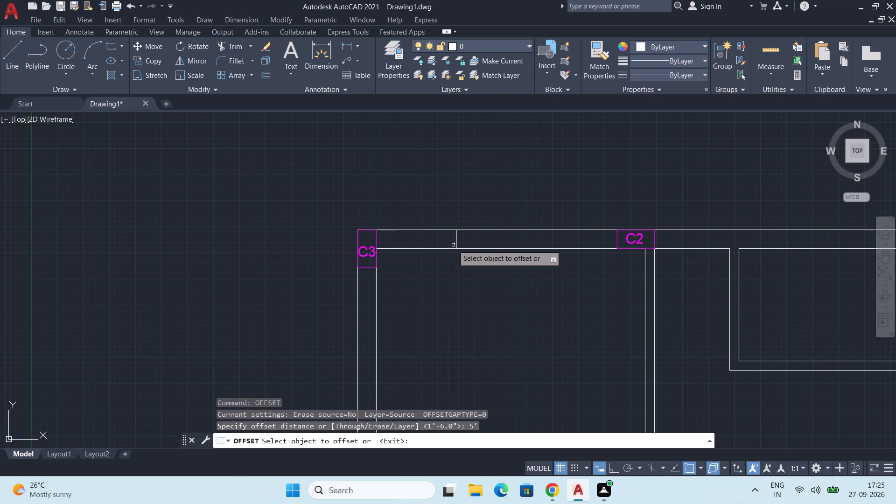
left_click(455, 240)
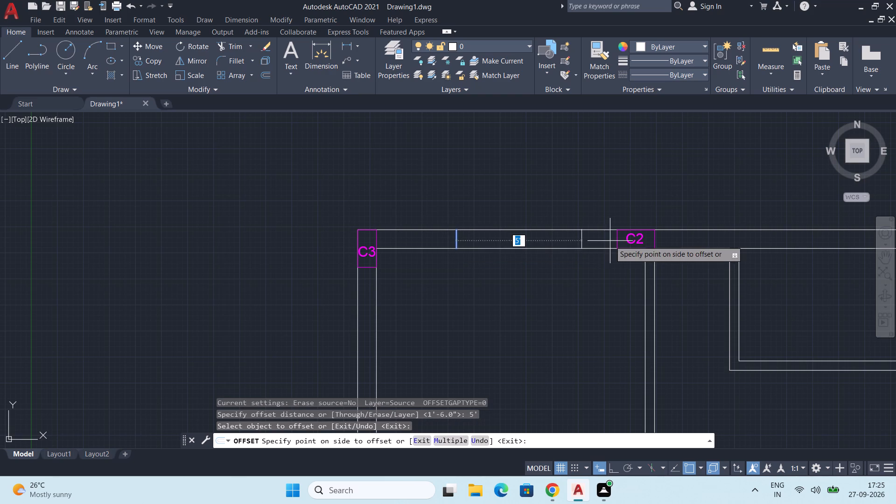
left_click(585, 247)
key("space")
Draw a centre line joining the midpoints of the two cross lines in the top exterior wall to form a window.
key("l")
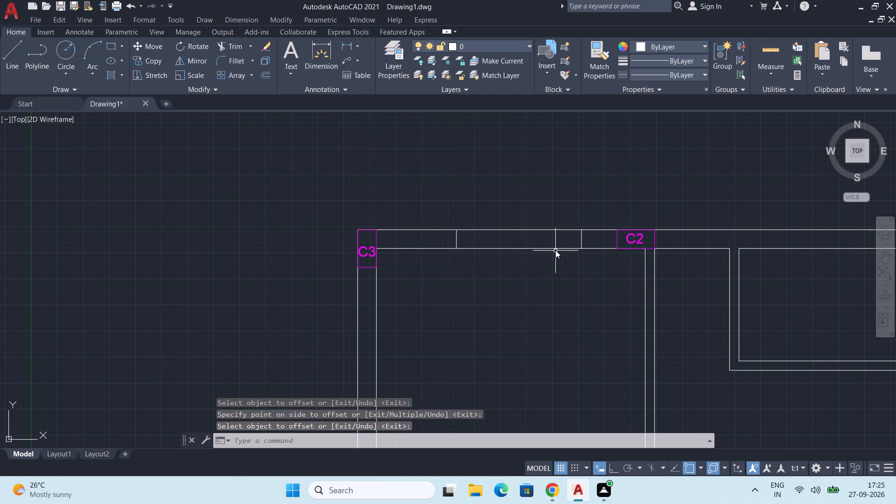
key("Return")
left_click(457, 238)
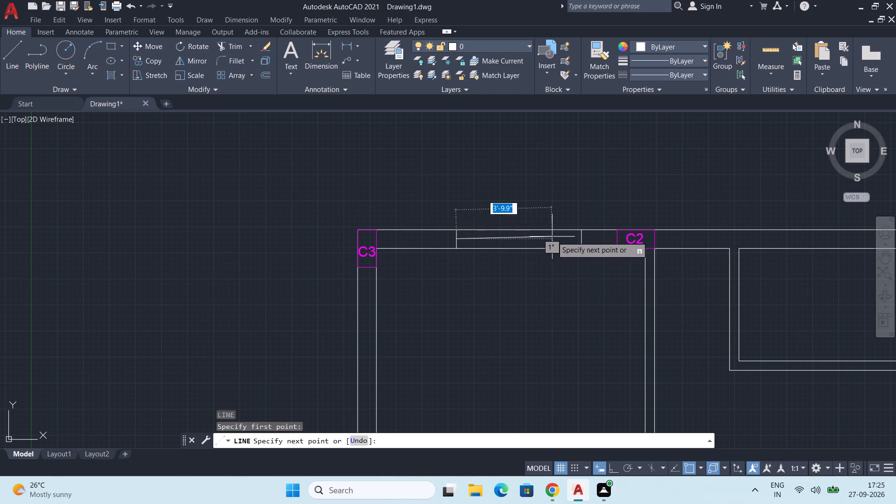
left_click(583, 239)
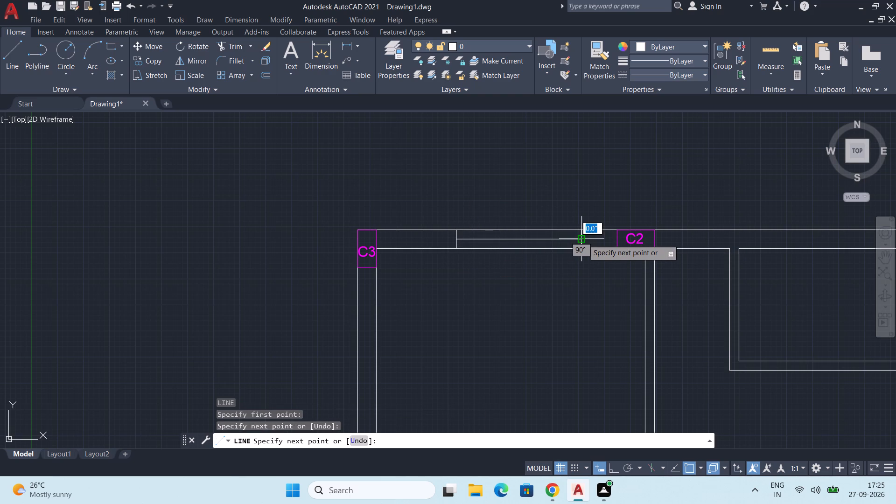
key("Escape")
Copy the top wall's three window lines from their lower left endpoint to the empty area outside the upper left exterior wall.
scroll(581, 243, "down", 1)
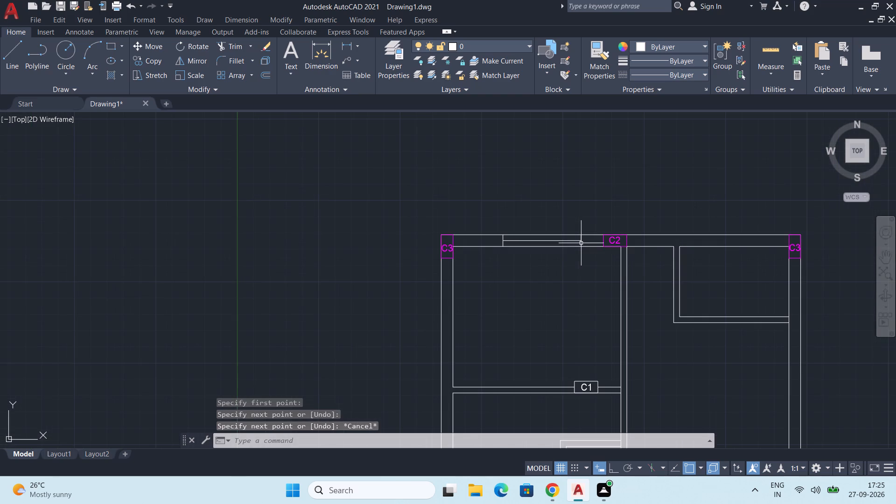
scroll(581, 244, "down", 1)
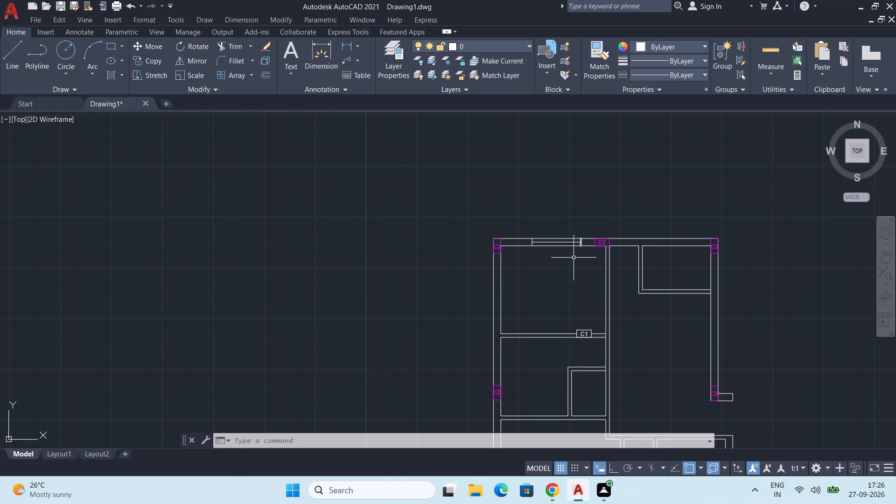
scroll(547, 265, "up", 1)
left_click(514, 203)
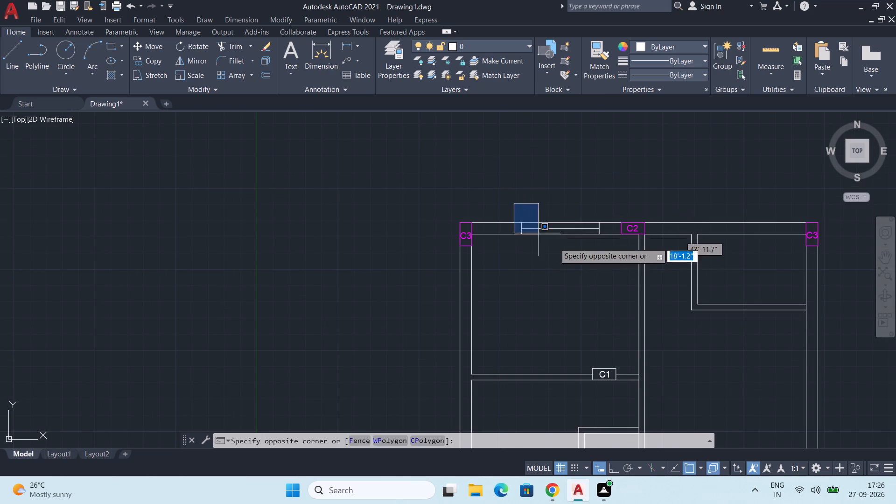
left_click(610, 246)
scroll(603, 240, "up", 2)
key("c")
key("o")
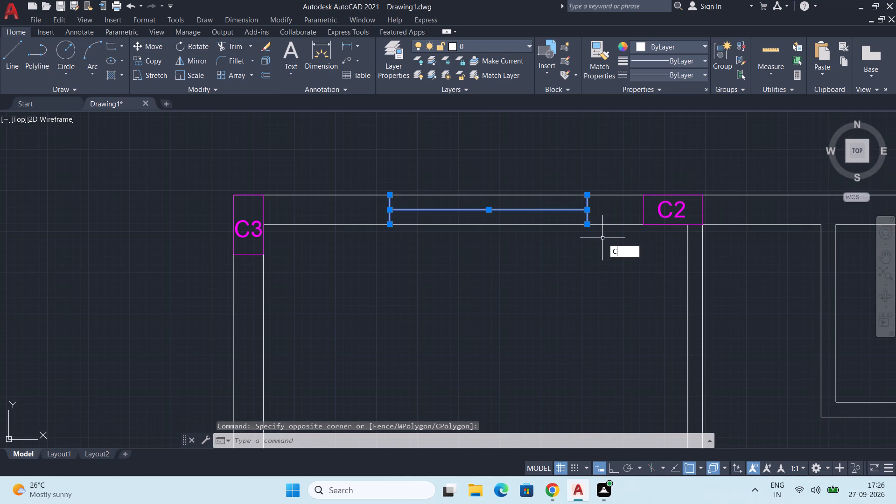
key("Return")
left_click(391, 221)
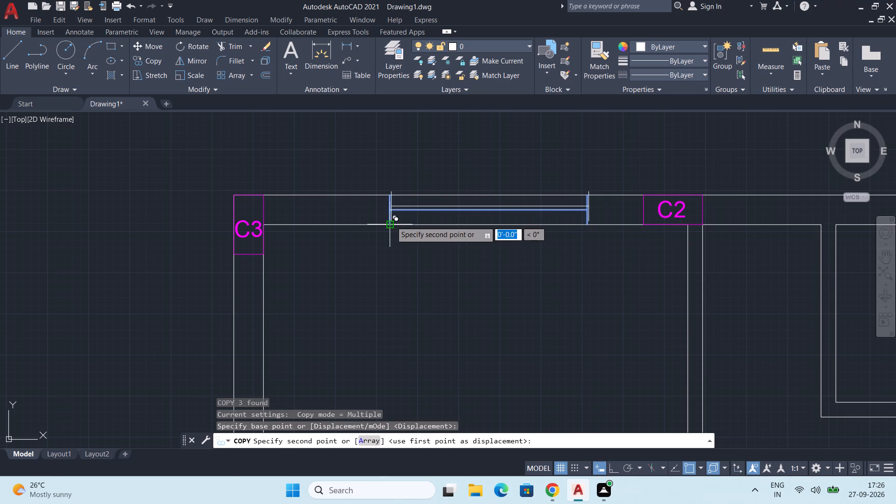
left_click(3, 304)
Place another window copy in the bottom exterior wall, just right of the interior partition below C2, and finish copying.
scroll(118, 300, "down", 3)
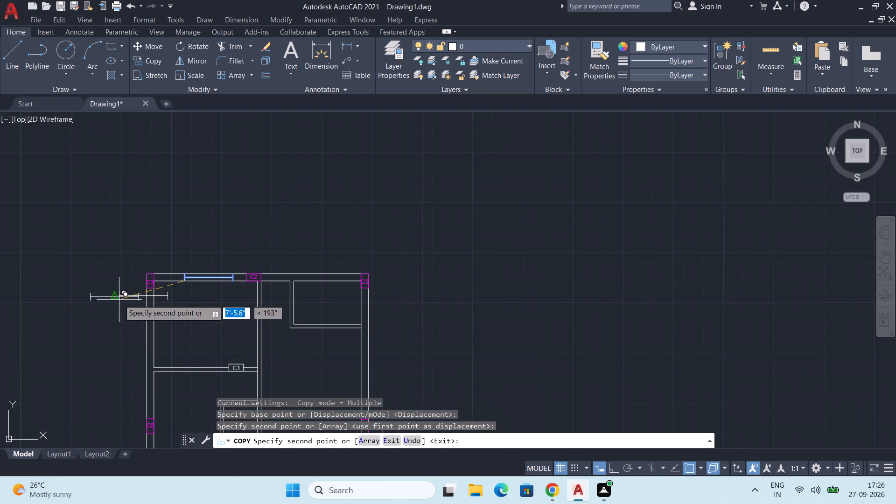
middle_click_drag(119, 300, 224, 207)
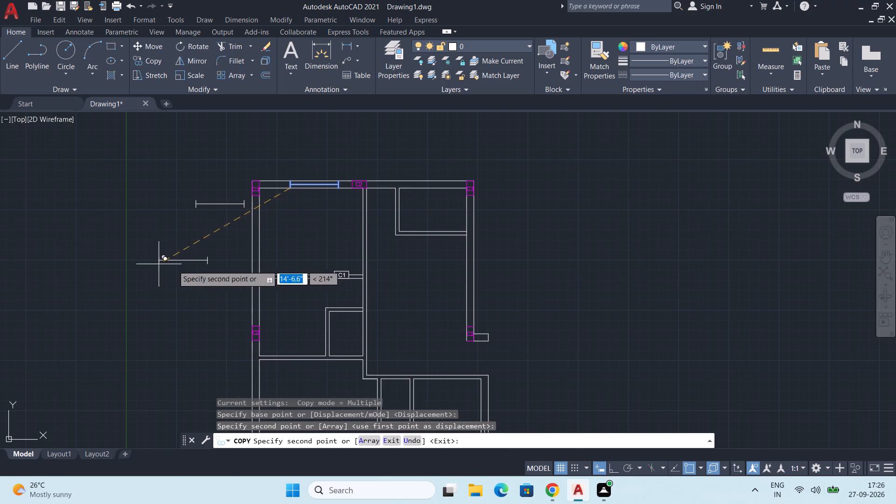
scroll(289, 287, "down", 2)
middle_click_drag(311, 300, 336, 159)
scroll(353, 313, "up", 2)
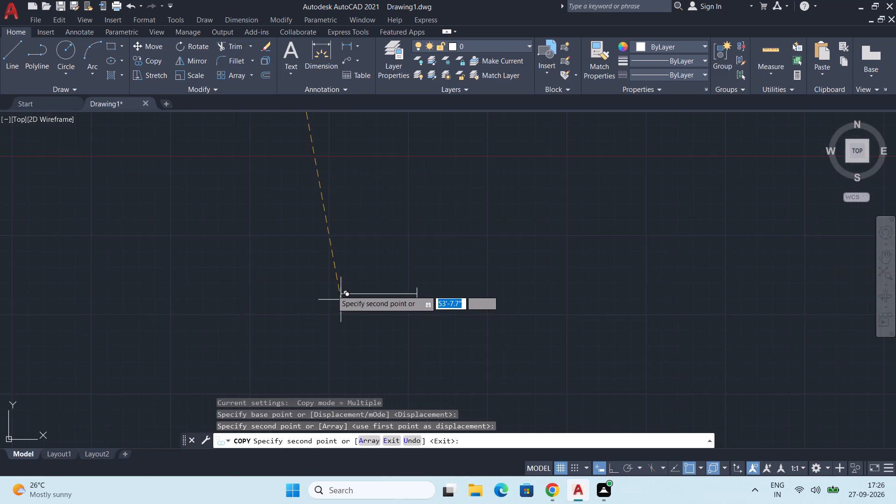
scroll(331, 290, "up", 2)
middle_click_drag(271, 204, 339, 365)
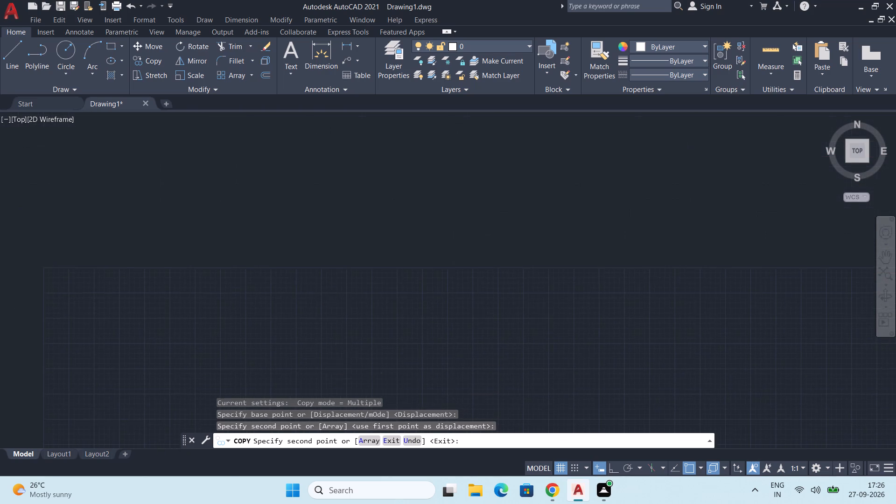
scroll(279, 233, "down", 2)
middle_click_drag(279, 227, 313, 323)
scroll(336, 258, "up", 2)
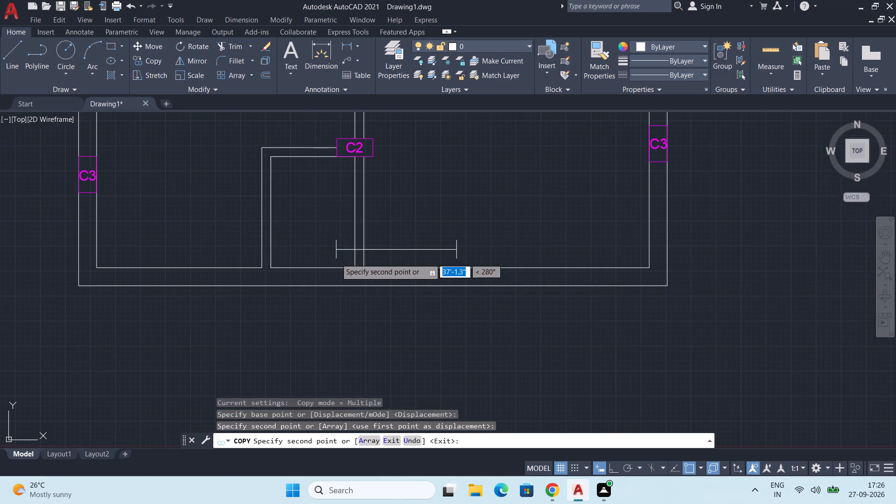
middle_click_drag(370, 289, 320, 296)
scroll(363, 296, "up", 1)
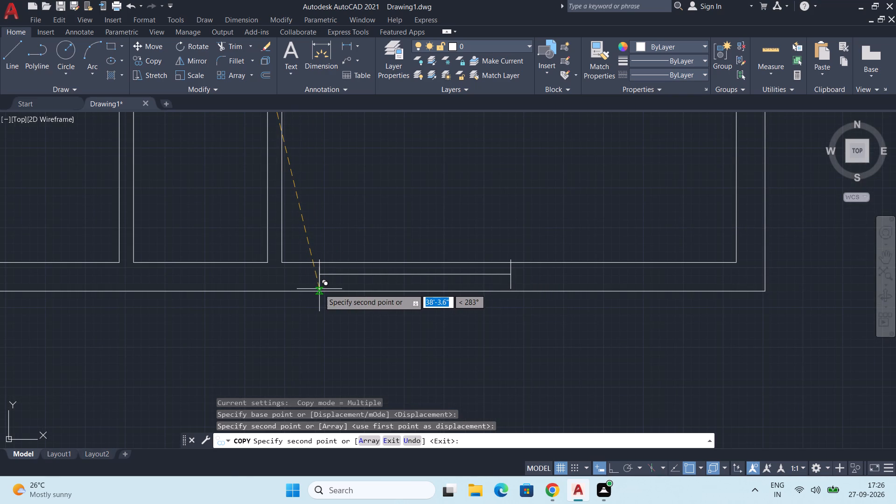
scroll(319, 289, "up", 1)
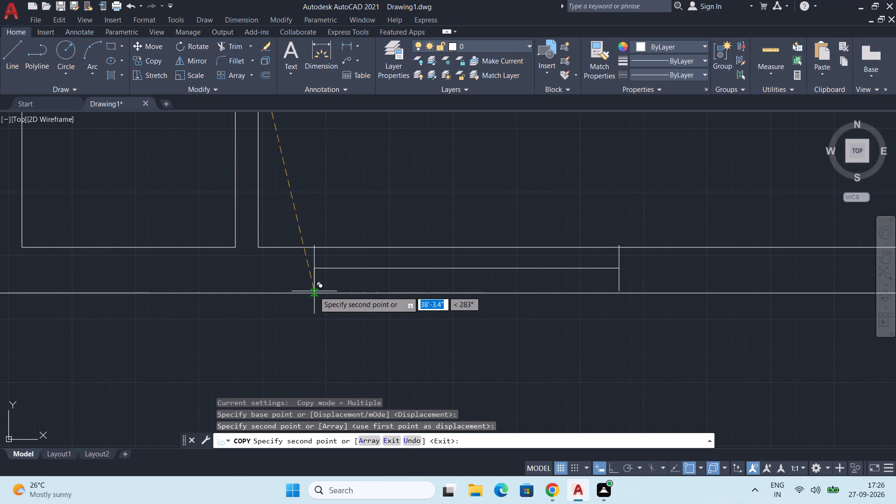
left_click(316, 294)
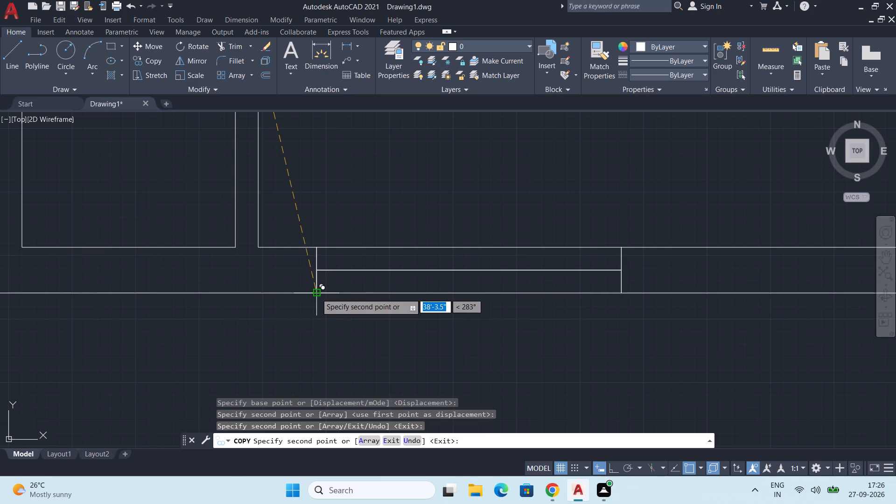
scroll(325, 306, "down", 2)
scroll(231, 281, "down", 1)
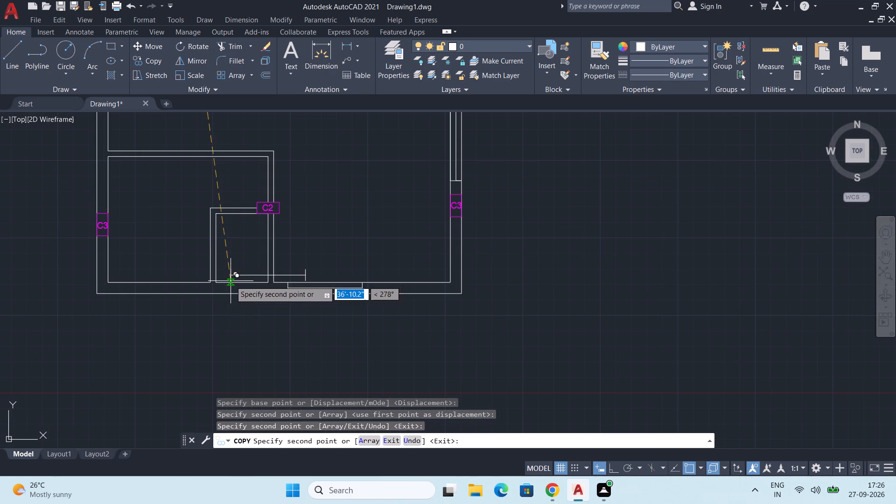
scroll(196, 244, "down", 1)
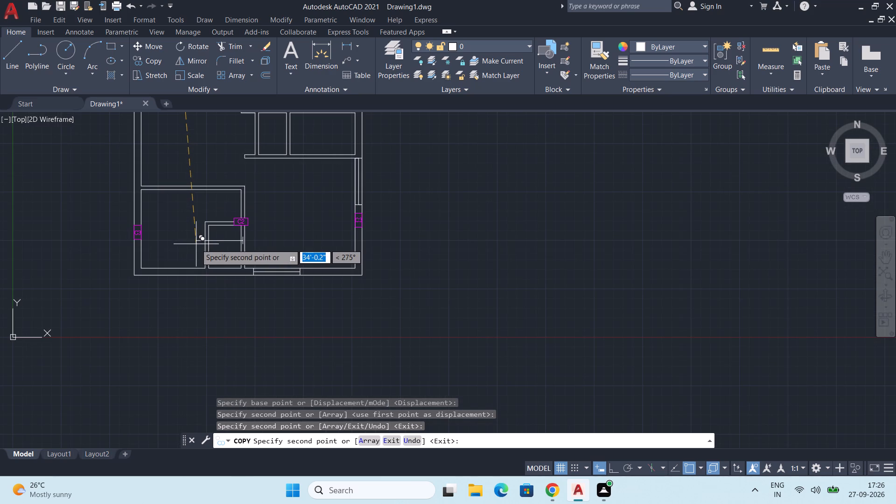
middle_click_drag(196, 244, 330, 334)
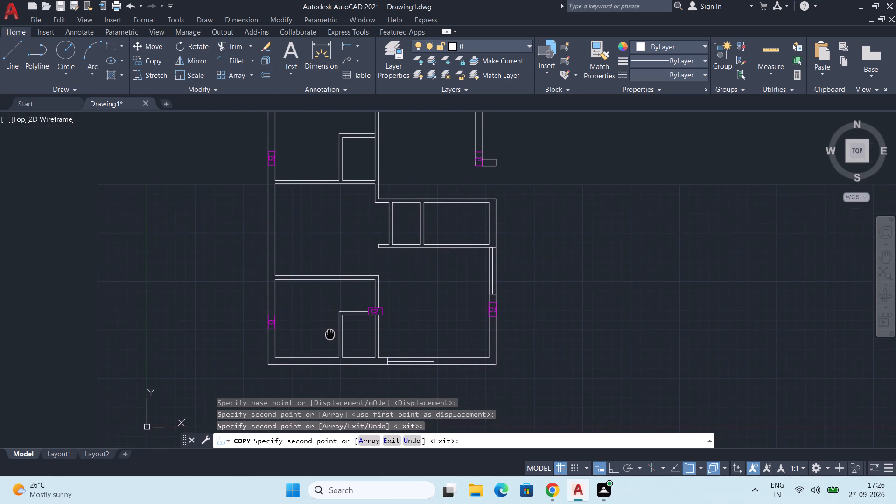
middle_click_drag(330, 334, 332, 340)
key("Escape")
Rotate the loose window copy outside the upper left exterior wall to vertical about its upper left endpoint.
scroll(198, 259, "down", 1)
middle_click_drag(198, 254, 239, 315)
scroll(308, 170, "up", 2)
left_click(147, 182)
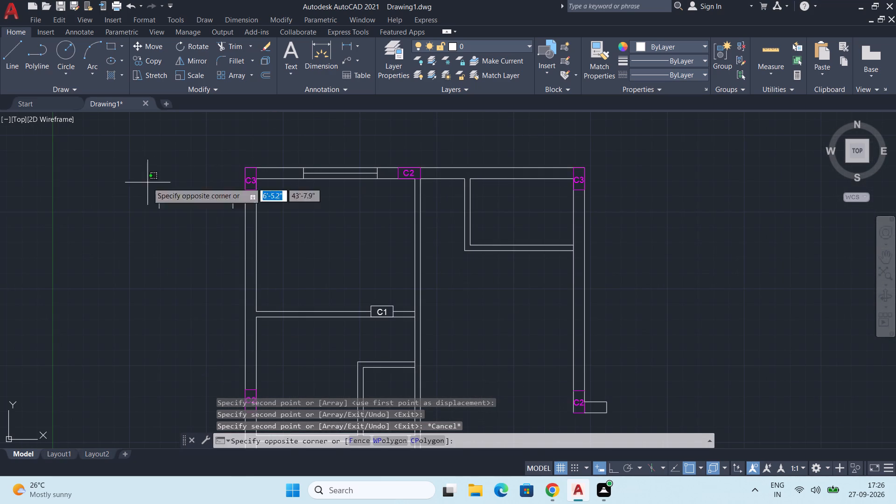
left_click(236, 237)
key("r")
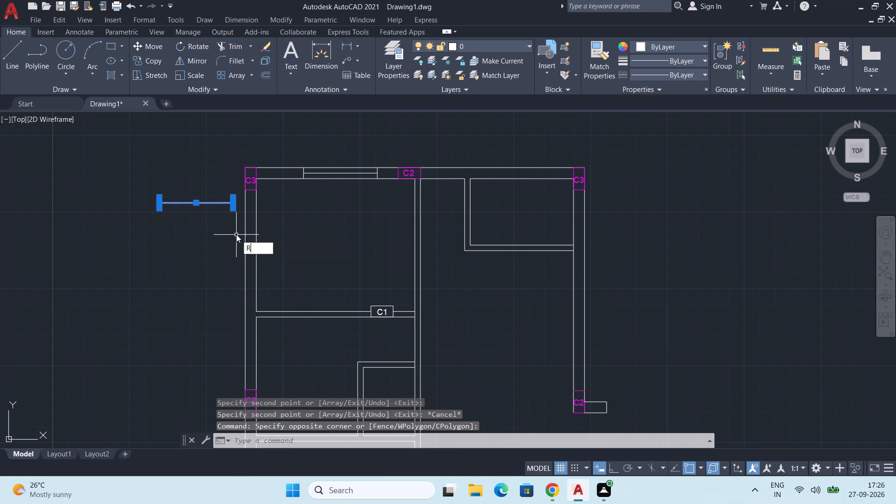
key("o")
key("Return")
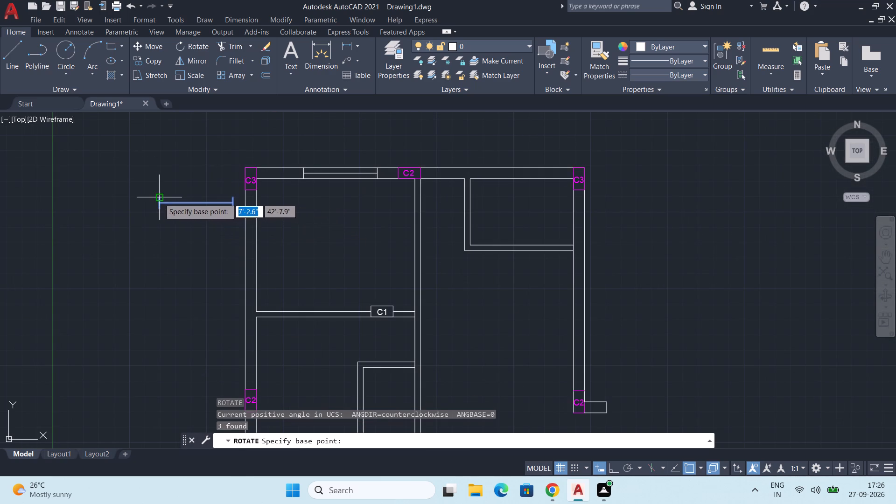
left_click(158, 196)
left_click(161, 169)
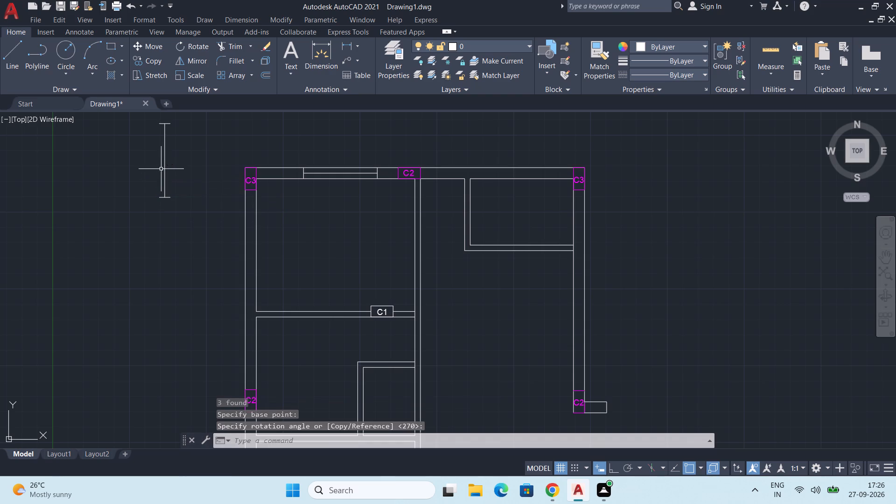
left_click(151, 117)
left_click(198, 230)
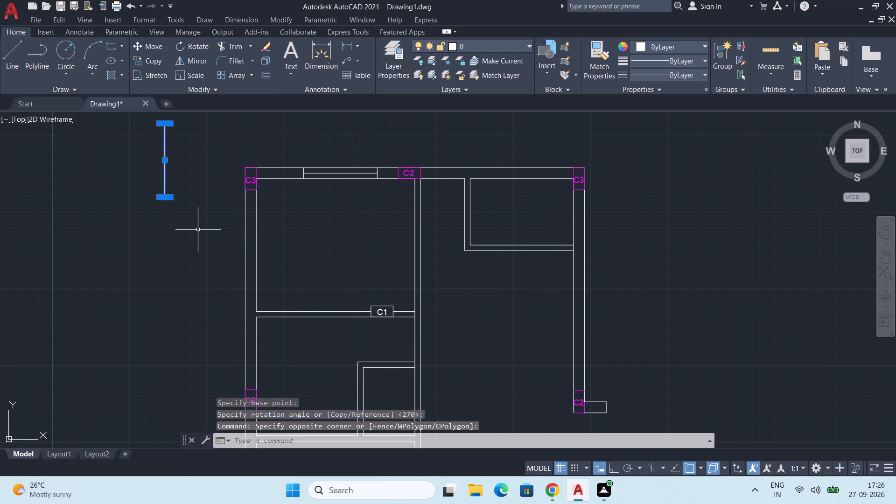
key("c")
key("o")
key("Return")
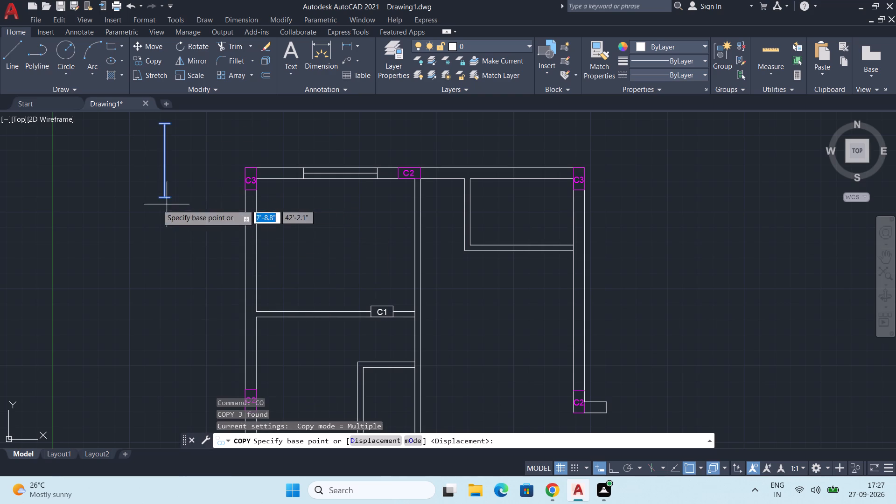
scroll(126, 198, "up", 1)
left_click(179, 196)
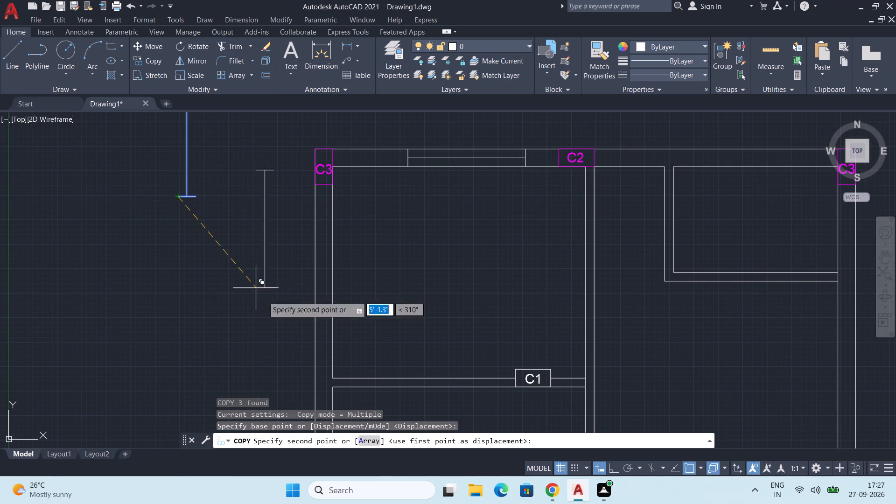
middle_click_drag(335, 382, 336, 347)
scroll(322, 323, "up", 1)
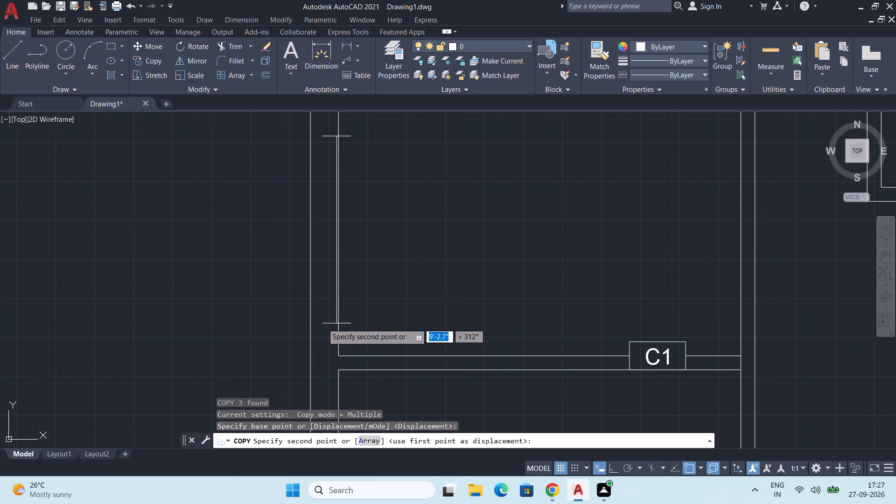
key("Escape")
Copy the loose vertical window from its lower right endpoint into the left exterior wall, ending at the upper face of the C1 partition.
scroll(230, 271, "down", 2)
middle_click_drag(230, 266, 266, 349)
left_click(152, 166)
left_click(243, 309)
key("c")
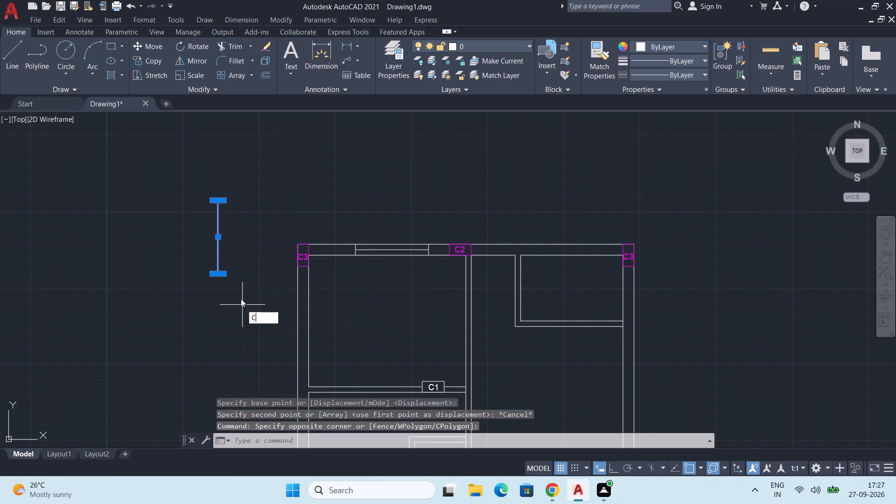
key("o")
key("Return")
left_click(224, 275)
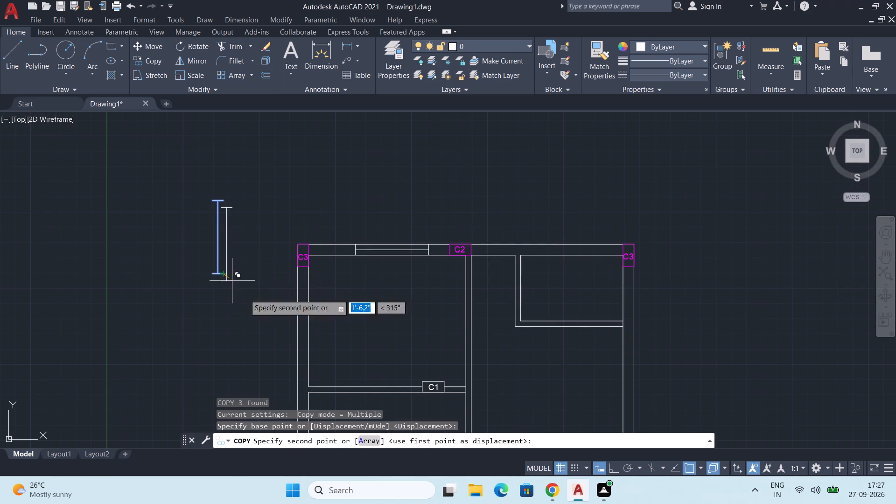
middle_click_drag(339, 390, 354, 330)
scroll(320, 314, "up", 3)
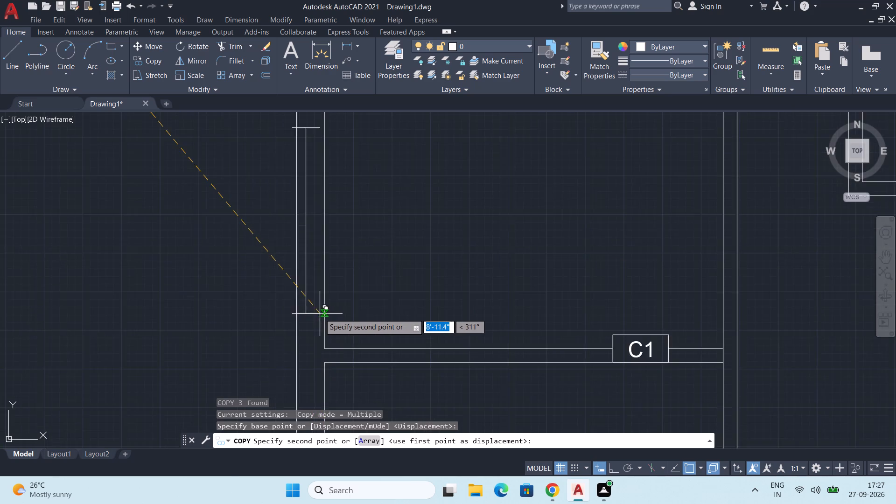
scroll(320, 314, "up", 1)
middle_click_drag(317, 368, 329, 283)
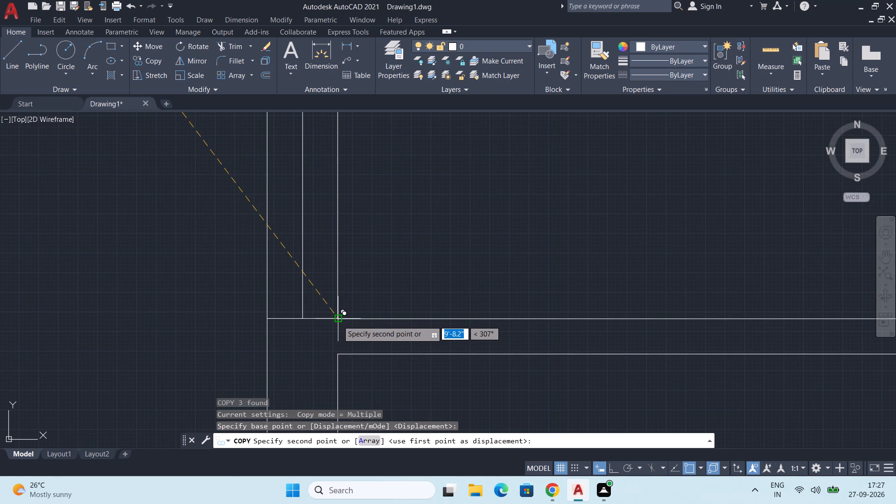
left_click(338, 321)
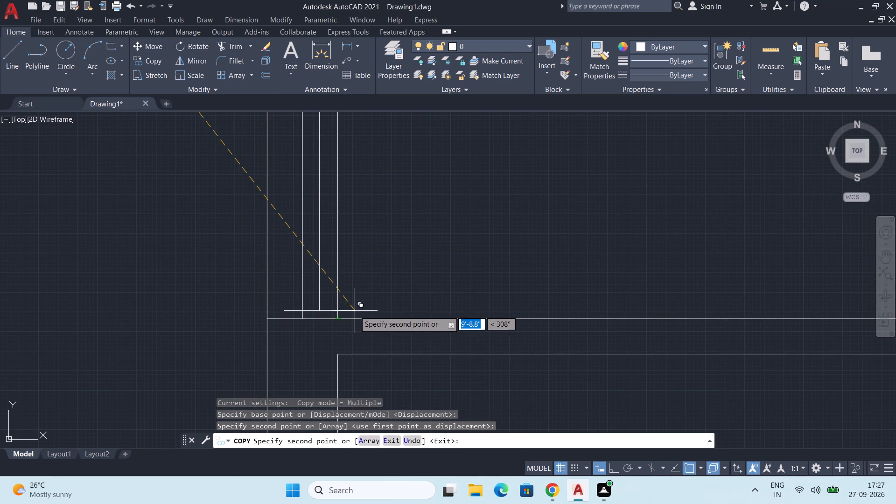
Place another vertical window copy in the left exterior wall of the room between columns C2 and C3, and finish copying.
scroll(355, 311, "down", 2)
middle_click_drag(392, 337, 411, 248)
scroll(369, 322, "down", 2)
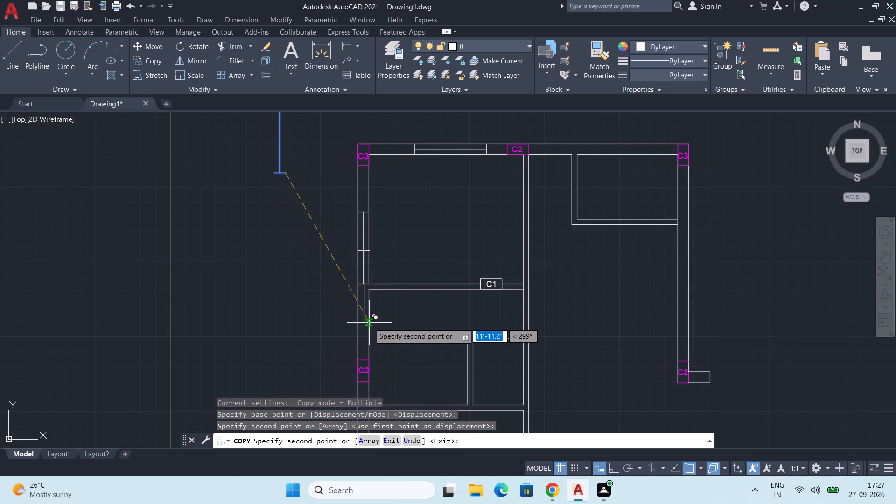
middle_click_drag(385, 343, 415, 150)
middle_click_drag(413, 302, 419, 255)
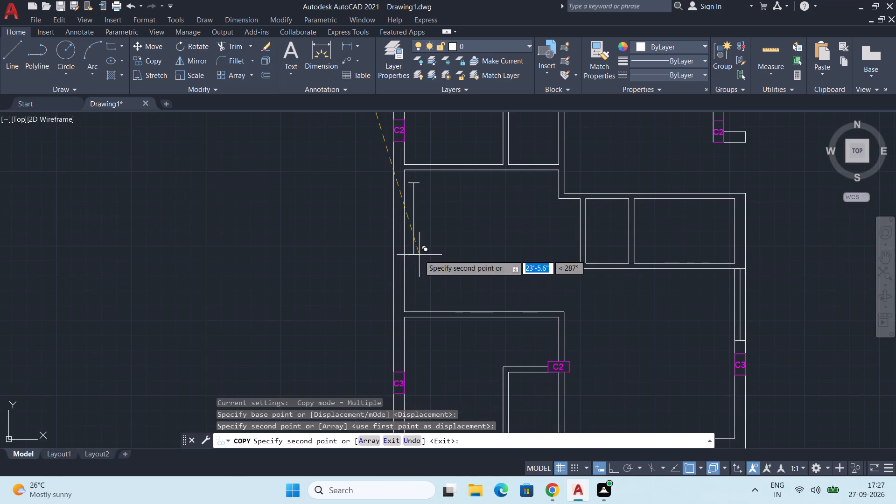
scroll(413, 299, "up", 2)
scroll(413, 294, "down", 2)
middle_click_drag(413, 287, 415, 323)
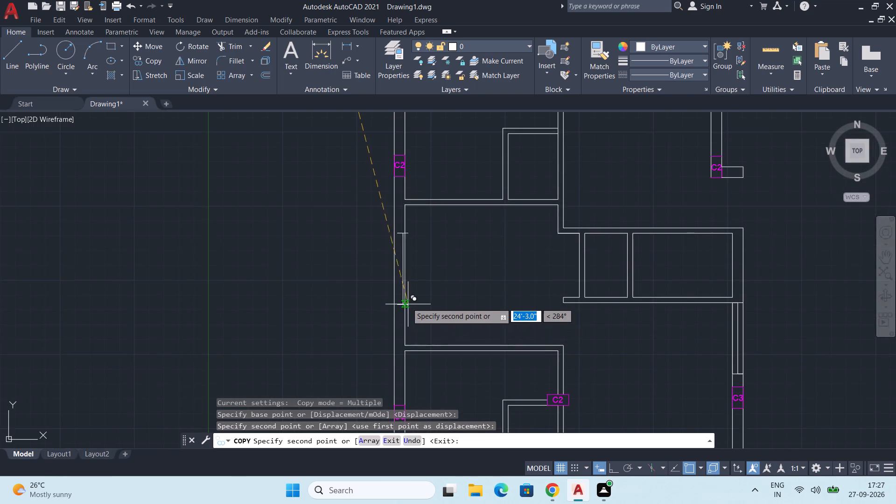
scroll(406, 300, "up", 2)
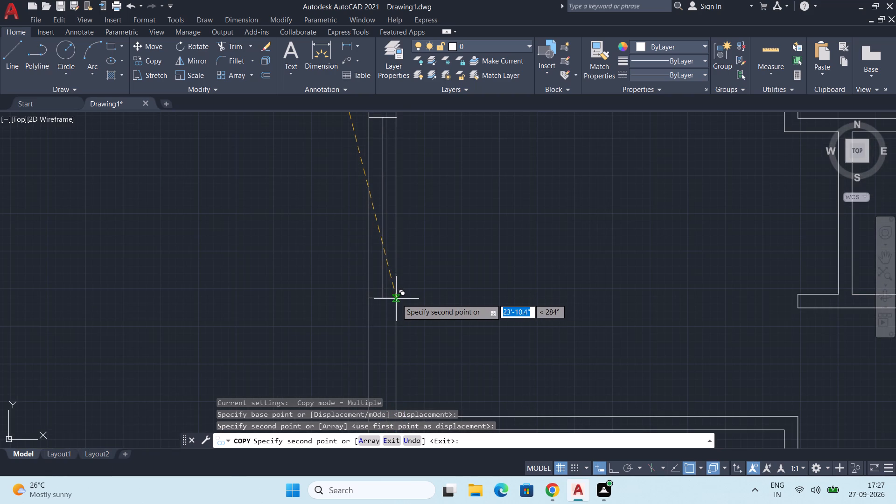
left_click(396, 299)
scroll(403, 296, "down", 2)
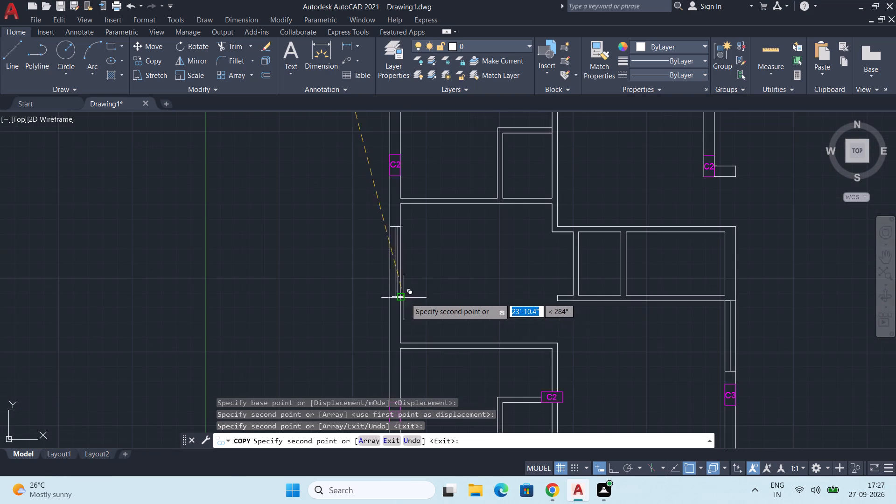
middle_click_drag(456, 354, 341, 302)
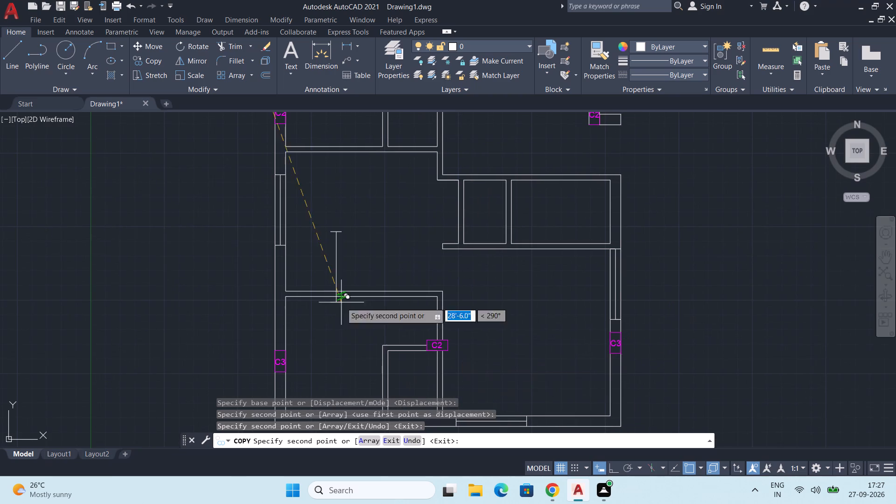
middle_click_drag(594, 334, 568, 345)
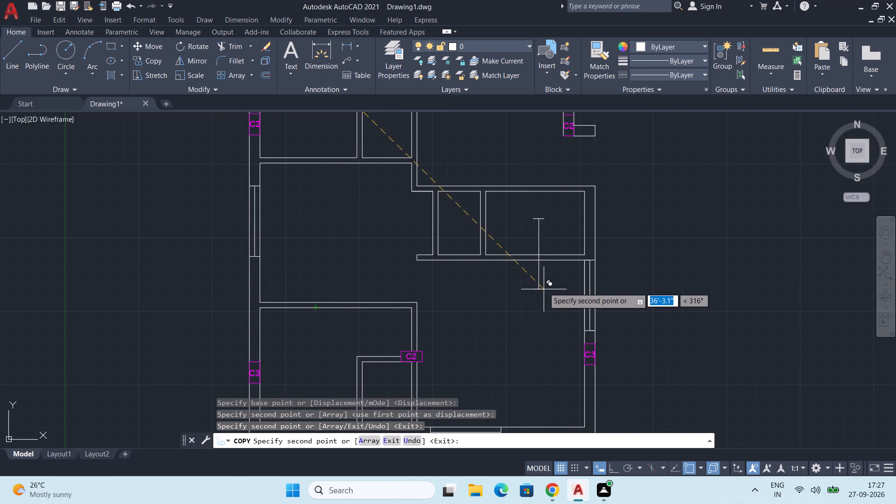
middle_click_drag(512, 225, 519, 327)
key("space")
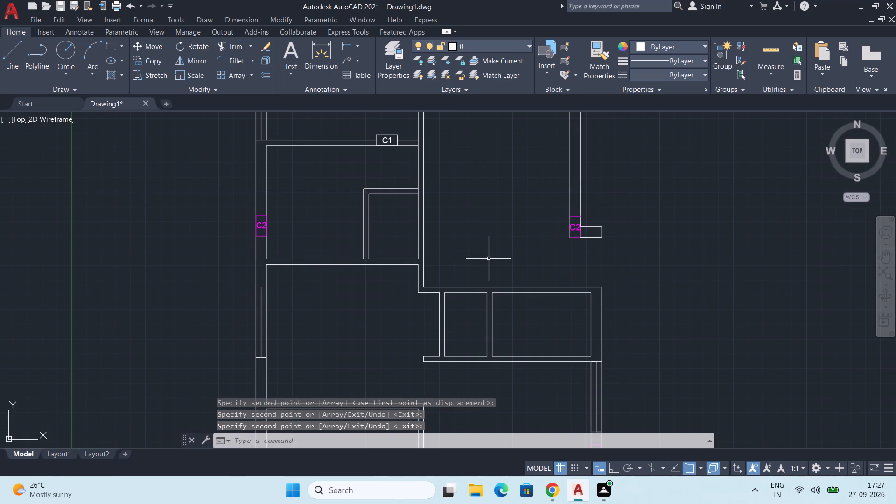
Draw a 9" line across the left exterior wall, level with the lower face of the C1 partition.
middle_click_drag(295, 293, 361, 433)
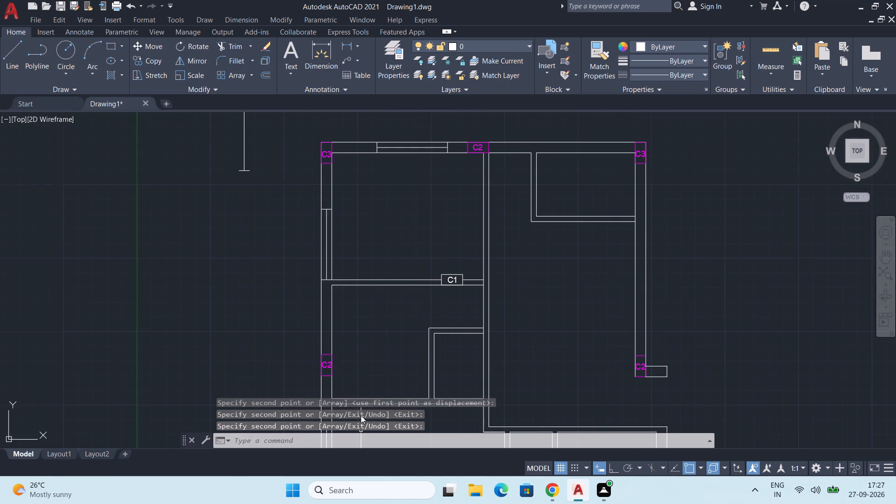
middle_click_drag(342, 358, 369, 308)
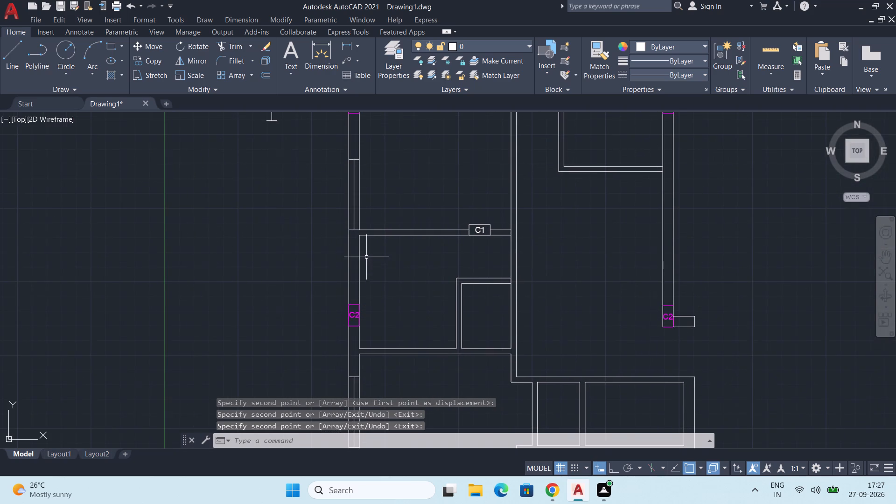
scroll(366, 257, "up", 1)
middle_click_drag(366, 257, 371, 288)
key("l")
key("Return")
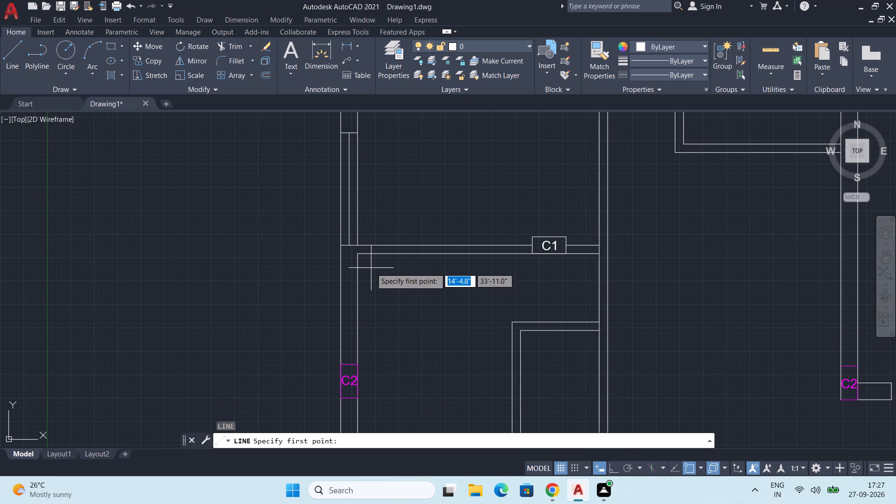
scroll(371, 259, "up", 1)
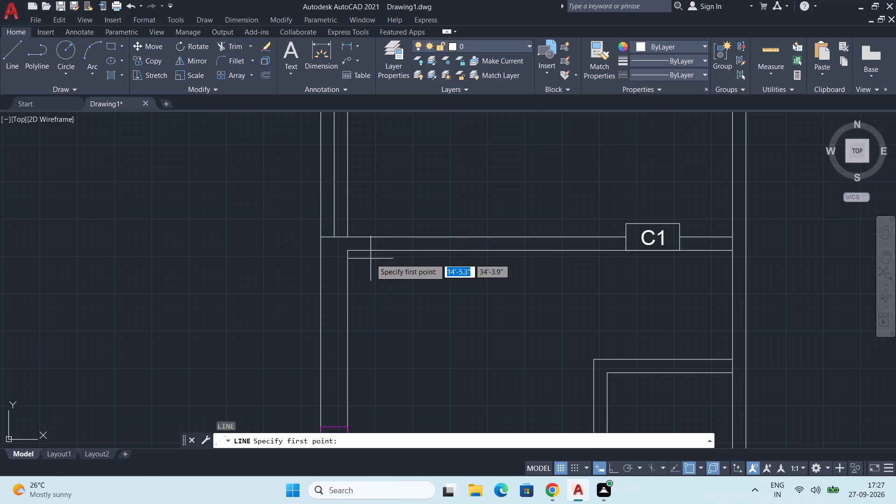
left_click(350, 251)
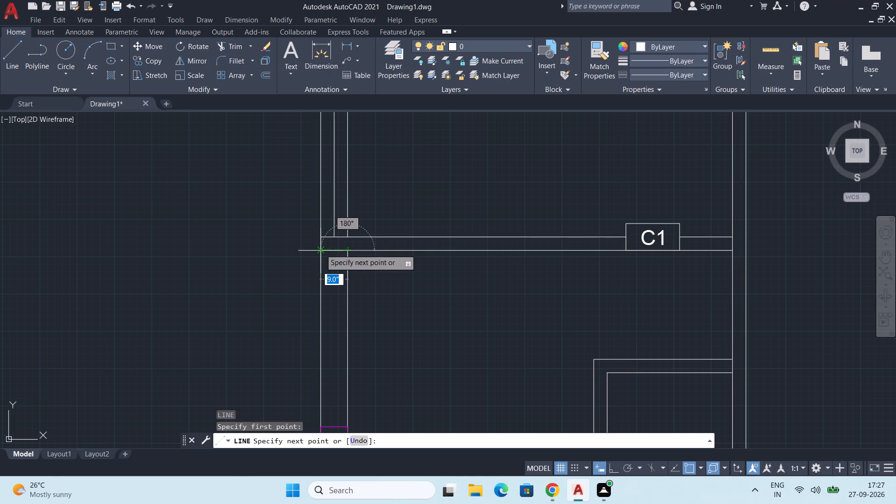
left_click(321, 249)
key("Escape")
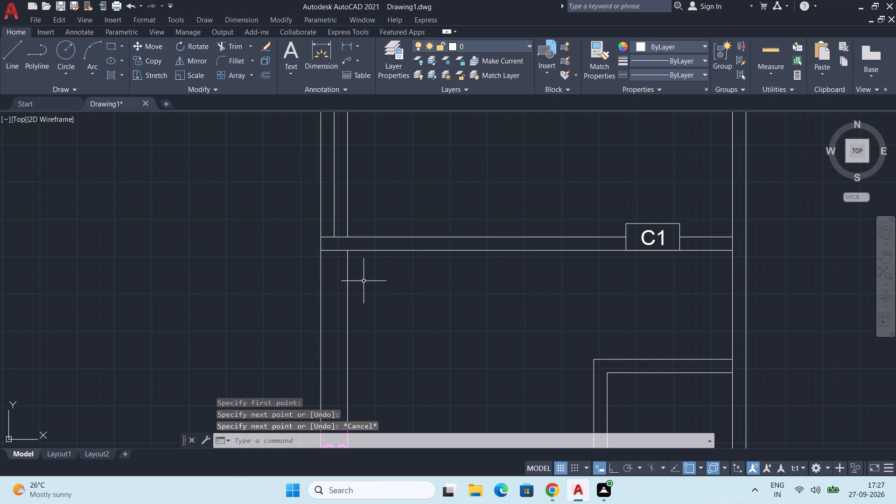
Offset the new cross line 3' downward in the left exterior wall, toward column C2.
type("OFF")
key("Return")
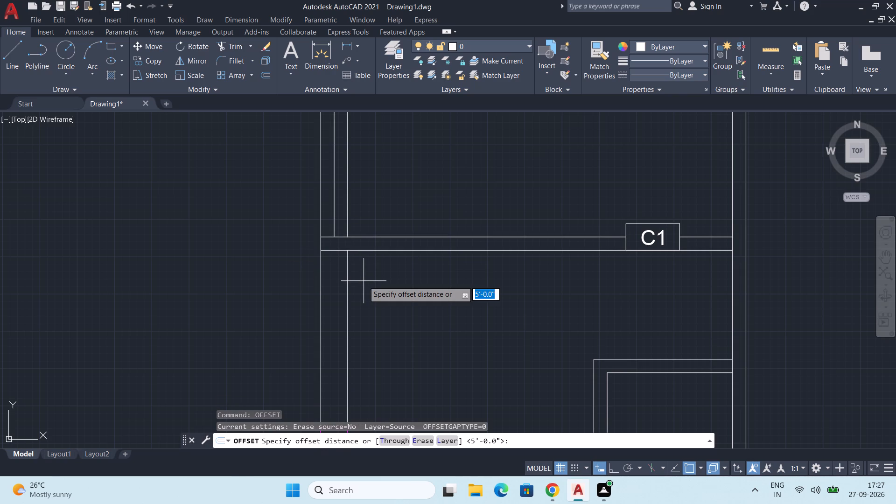
type("3'")
key("Return")
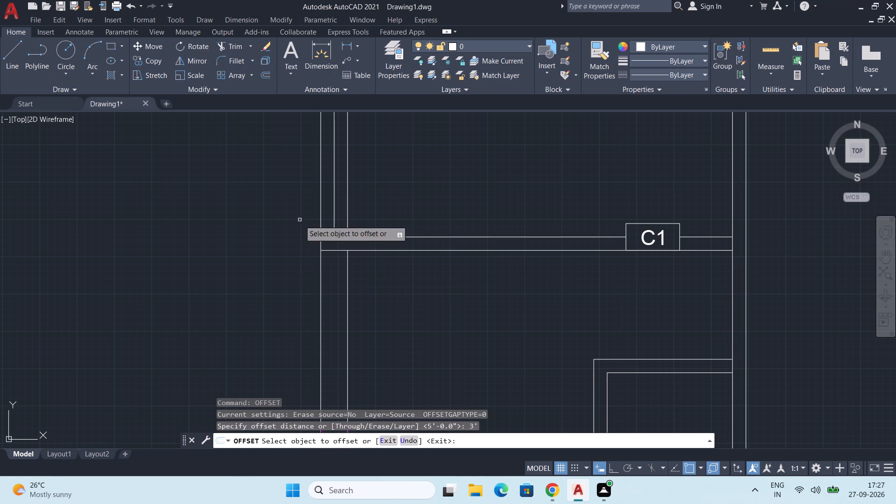
left_click(333, 249)
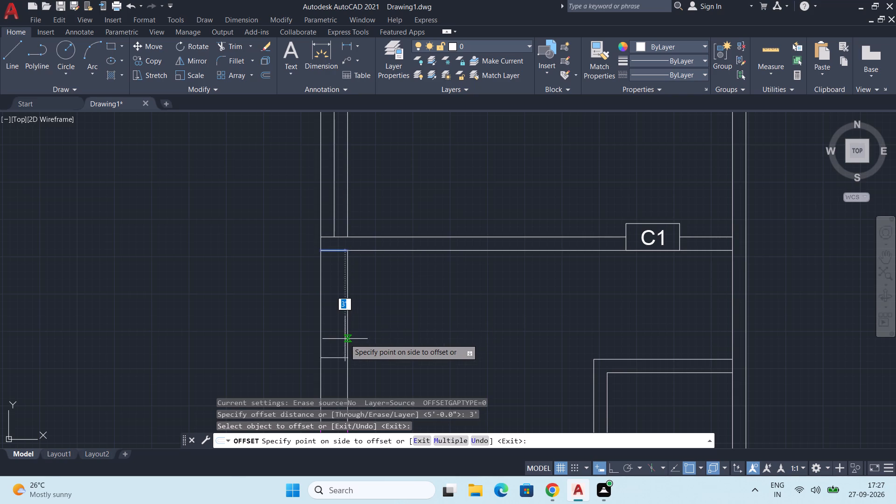
left_click(343, 339)
key("space")
Draw a centre line joining the midpoints of the two cross lines below the C1 partition to form a 3' window.
key("l")
key("Return")
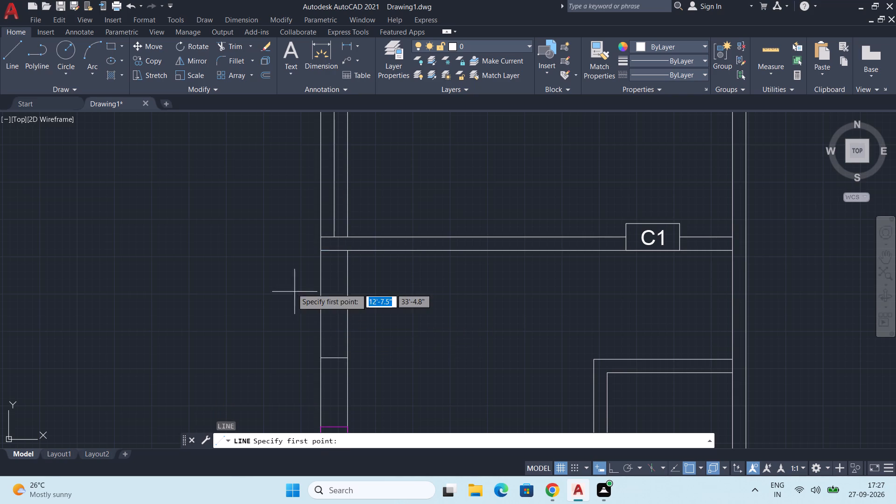
left_click(334, 248)
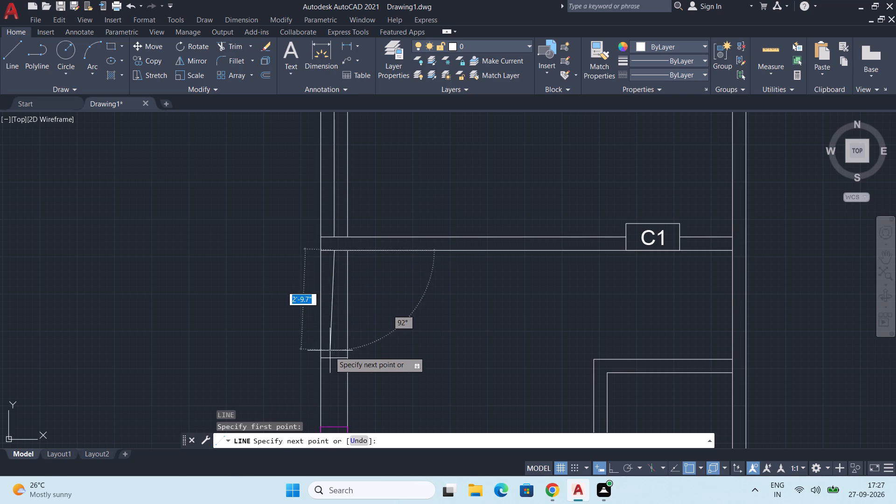
left_click(335, 361)
key("Escape")
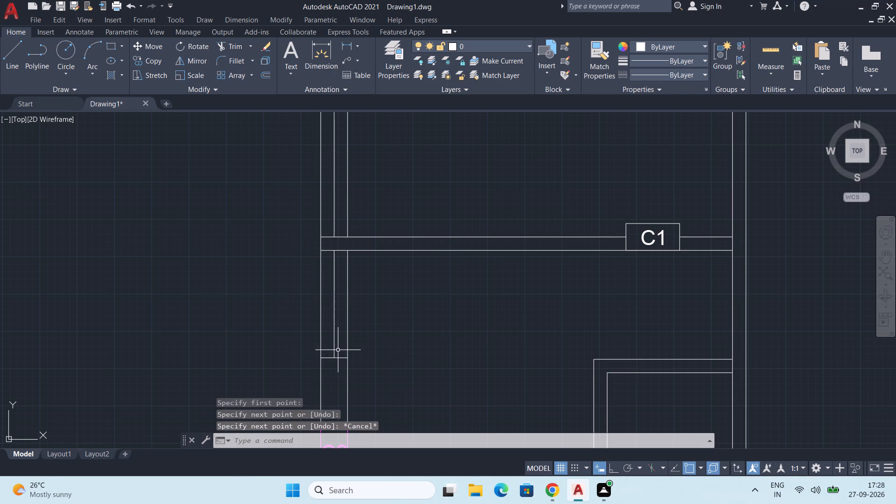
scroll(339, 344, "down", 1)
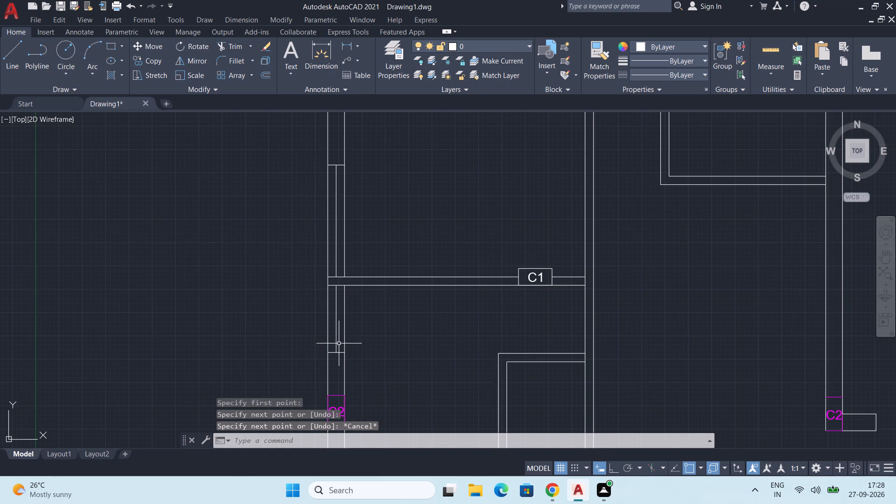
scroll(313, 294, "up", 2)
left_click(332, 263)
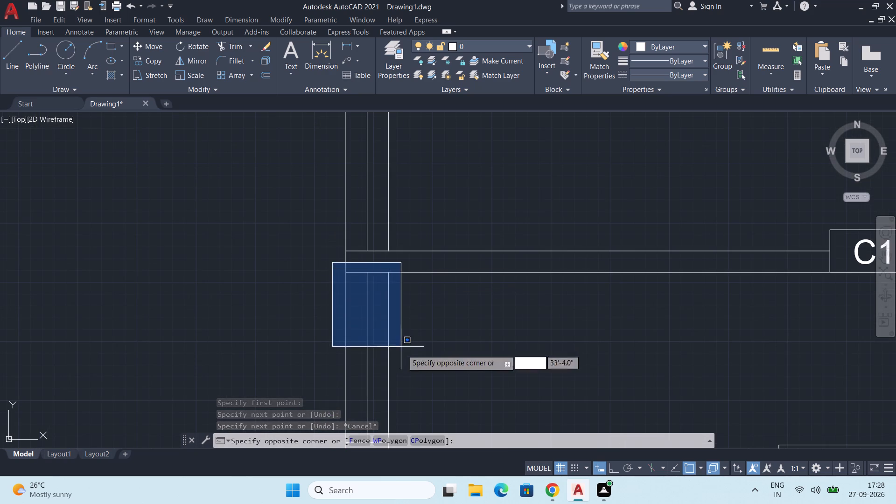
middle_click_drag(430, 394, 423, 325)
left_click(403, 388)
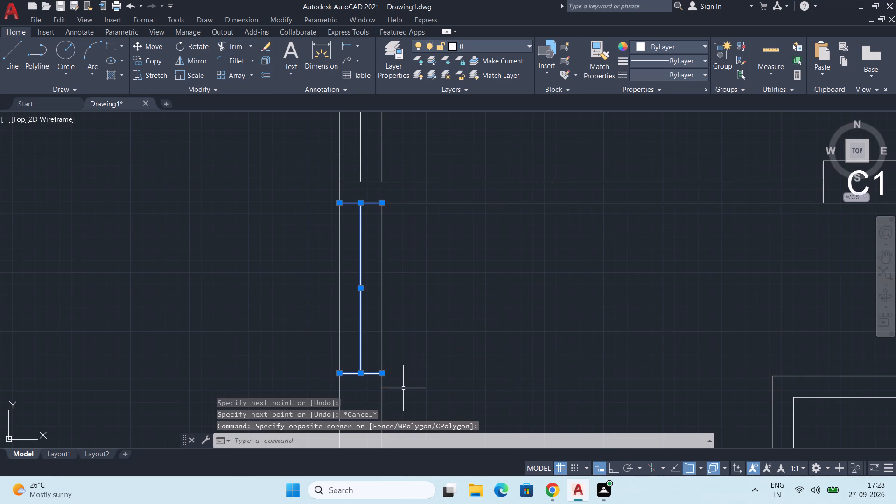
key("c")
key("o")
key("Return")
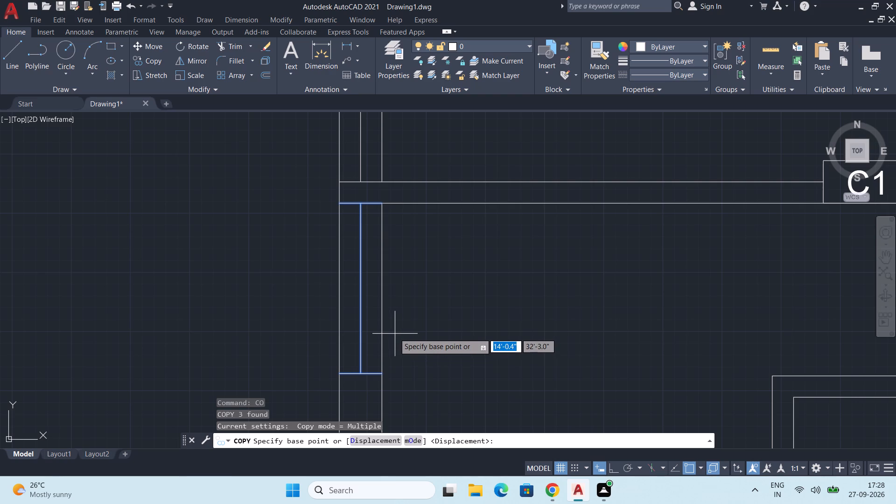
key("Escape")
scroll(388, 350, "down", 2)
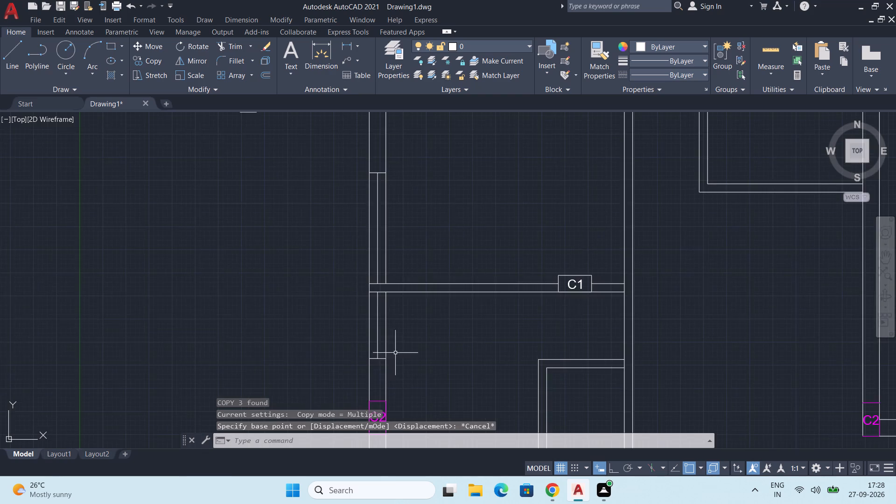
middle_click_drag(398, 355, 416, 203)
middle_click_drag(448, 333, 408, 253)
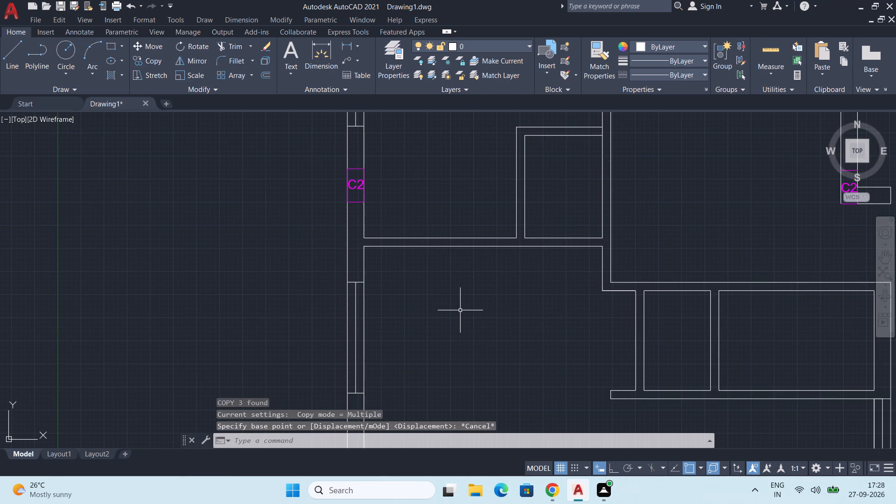
Move the window just above the C1 partition in the left exterior wall straight up by about 8".
scroll(460, 310, "up", 1)
scroll(460, 310, "down", 2)
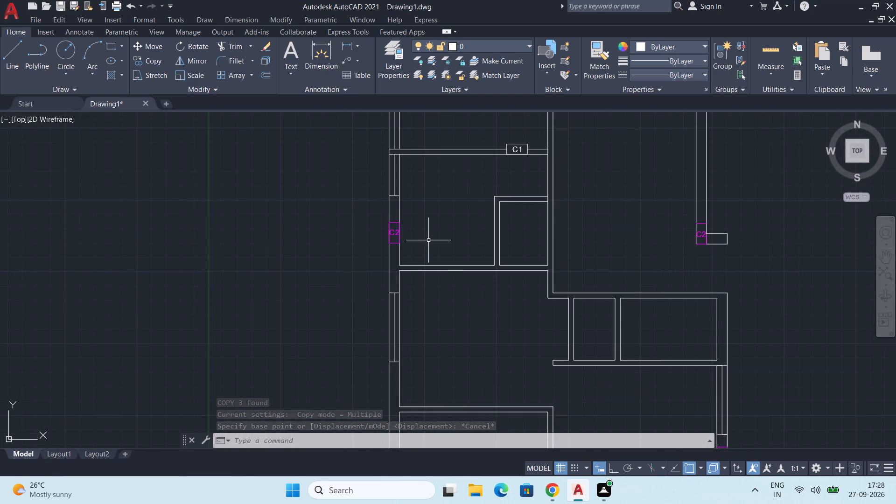
middle_click_drag(433, 232, 409, 341)
scroll(384, 253, "up", 1)
middle_click_drag(385, 254, 391, 282)
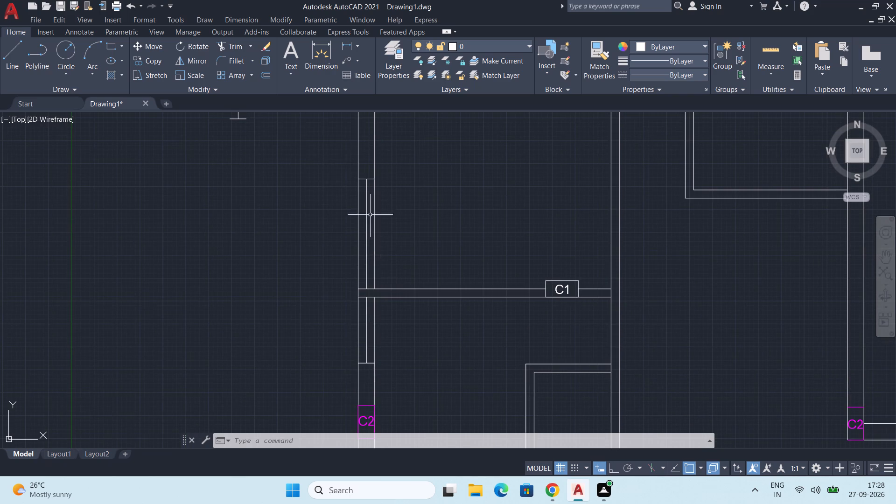
left_click(345, 176)
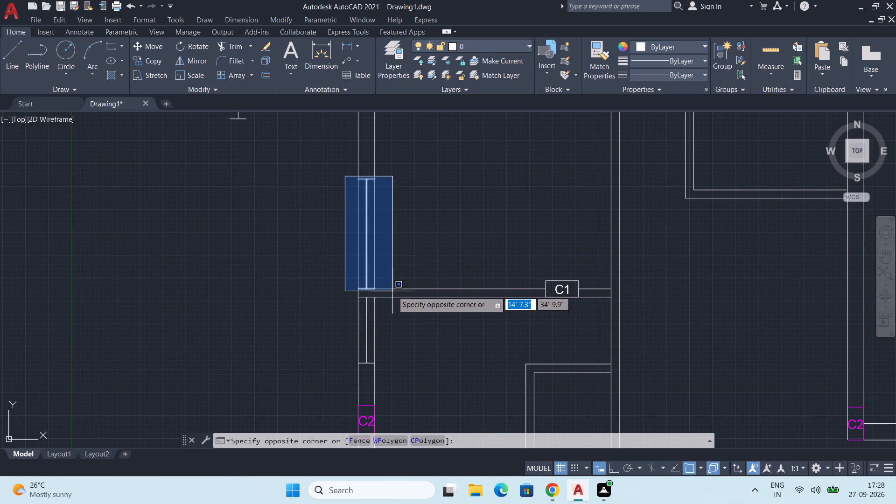
left_click(389, 293)
key("m")
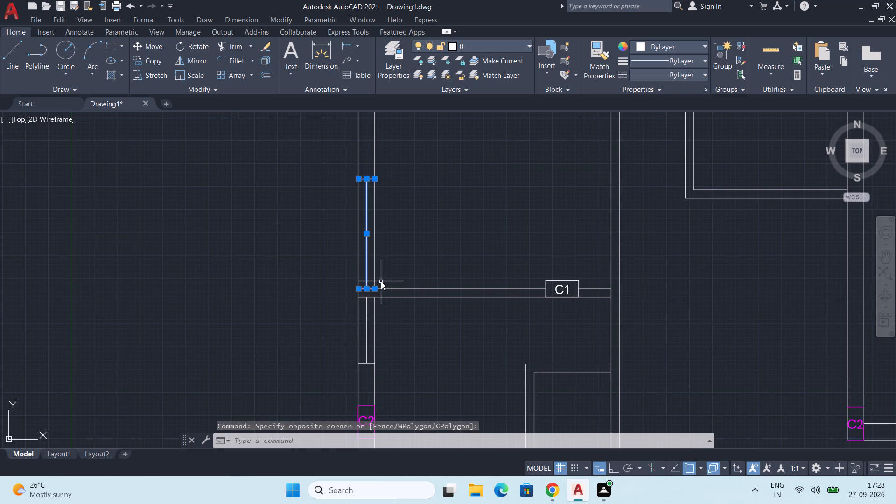
key("Return")
scroll(371, 286, "up", 2)
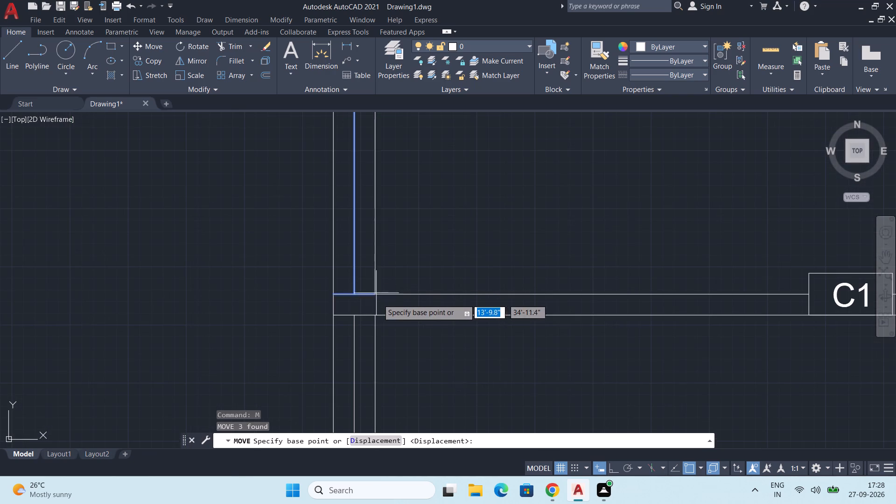
left_click(373, 293)
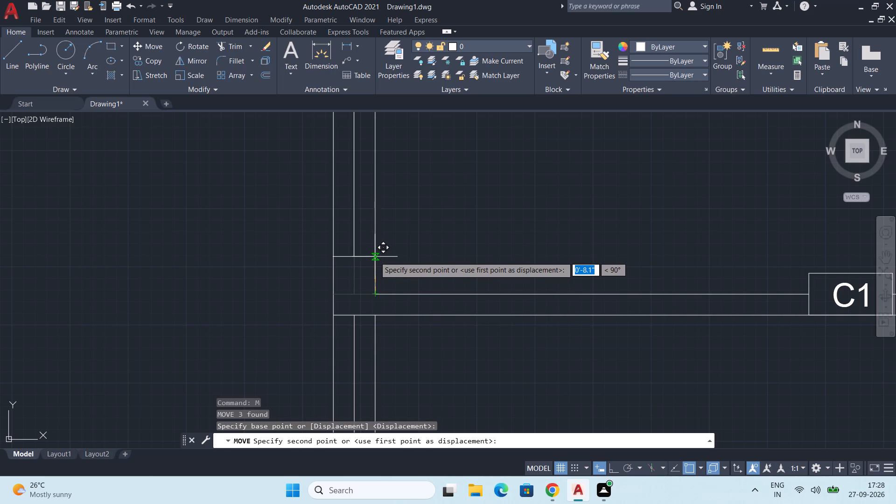
left_click(375, 257)
Draw a 9" line across the bottom exterior wall, aligned with the left face of the small room's partition below column C2.
scroll(396, 274, "down", 3)
scroll(429, 314, "down", 1)
middle_click_drag(430, 320, 403, 242)
scroll(404, 250, "down", 1)
middle_click_drag(408, 282, 399, 246)
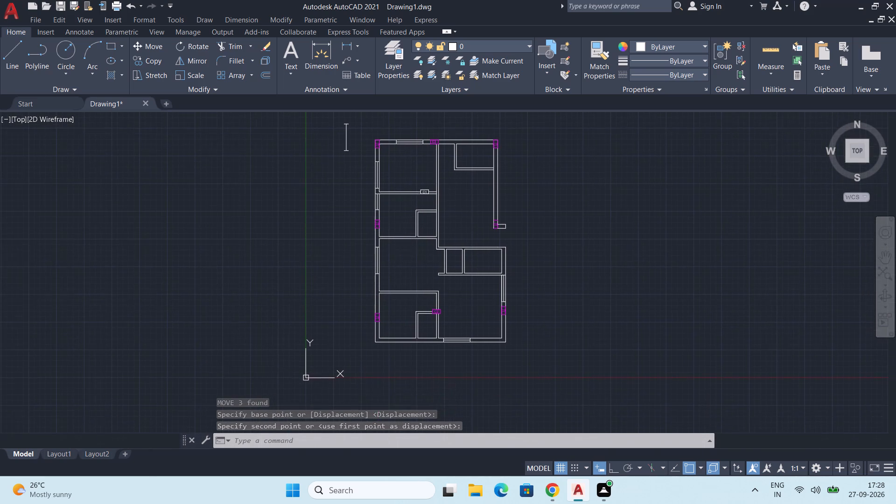
middle_click_drag(406, 308, 409, 286)
scroll(413, 302, "up", 2)
middle_click_drag(420, 307, 409, 224)
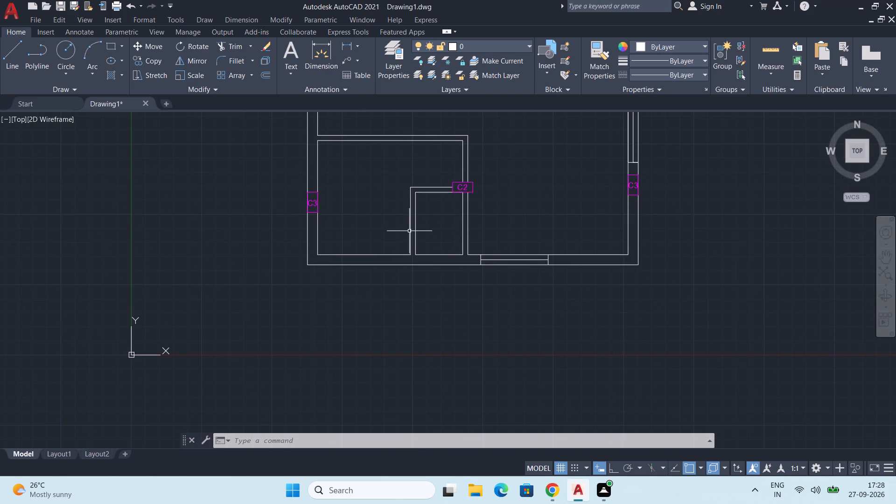
left_click(410, 231)
middle_click_drag(410, 255, 416, 230)
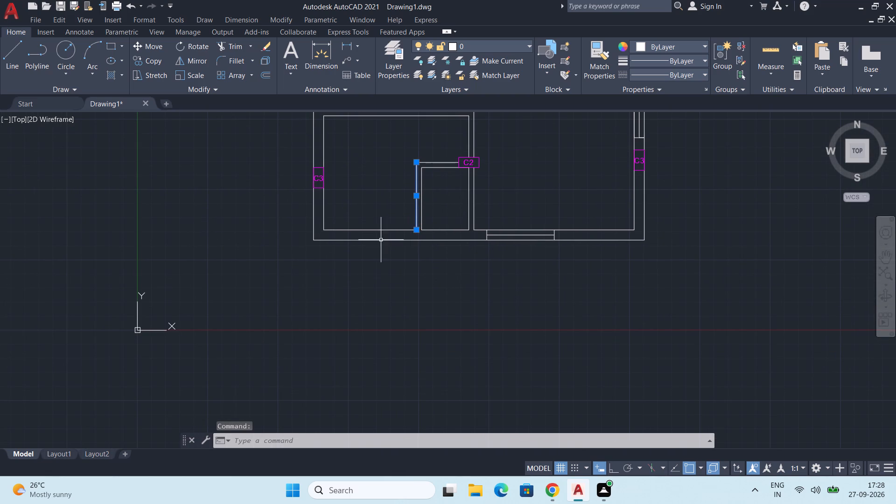
key("Escape")
key("l")
key("Return")
scroll(301, 231, "up", 1)
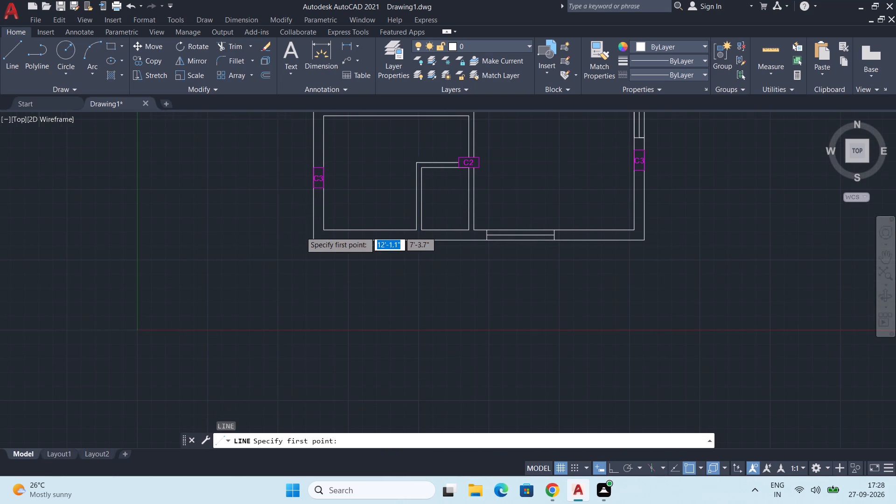
scroll(301, 231, "up", 1)
left_click(593, 229)
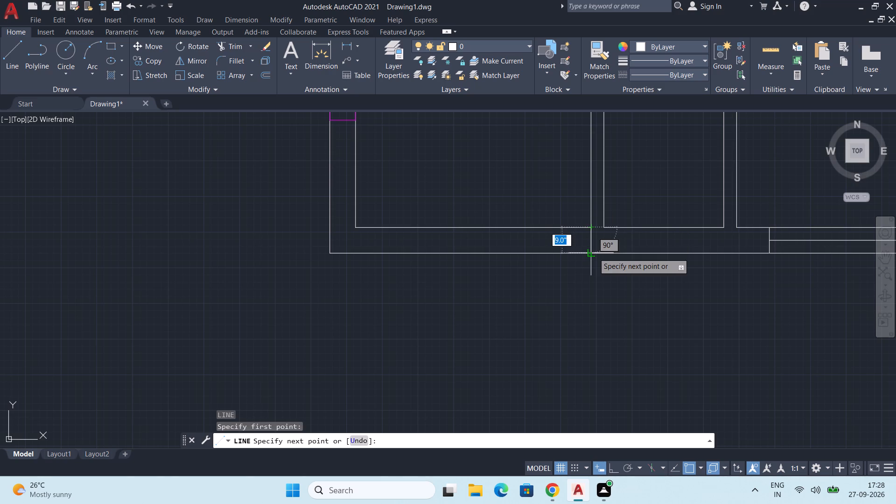
left_click(594, 253)
key("Escape")
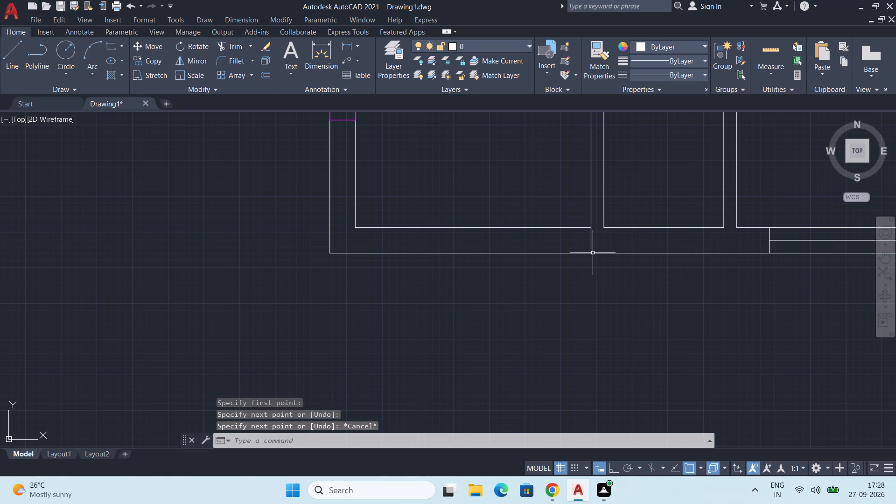
Offset the new cross line 3' to the left in the bottom exterior wall.
type("OFF")
key("Return")
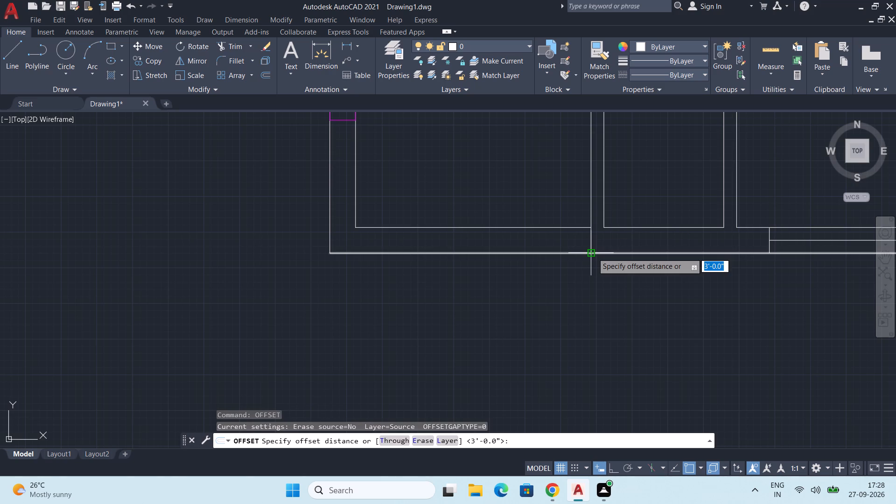
type("3'")
key("Return")
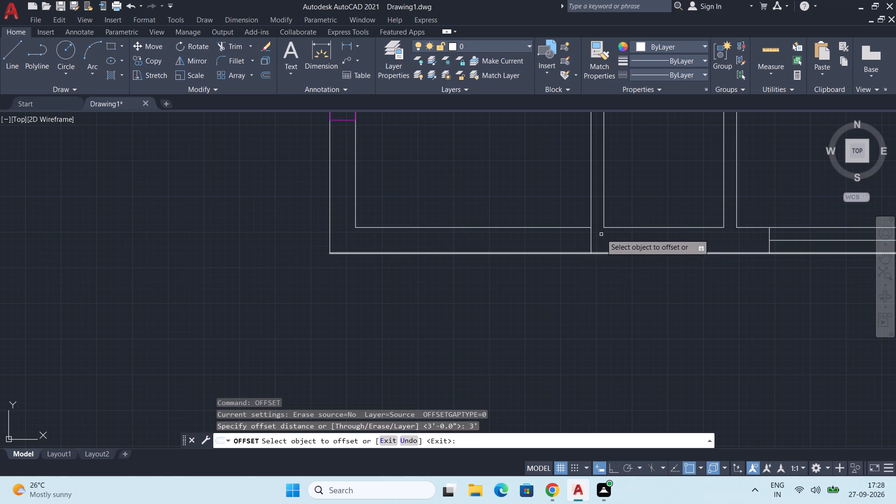
left_click(591, 238)
left_click(490, 242)
key("v")
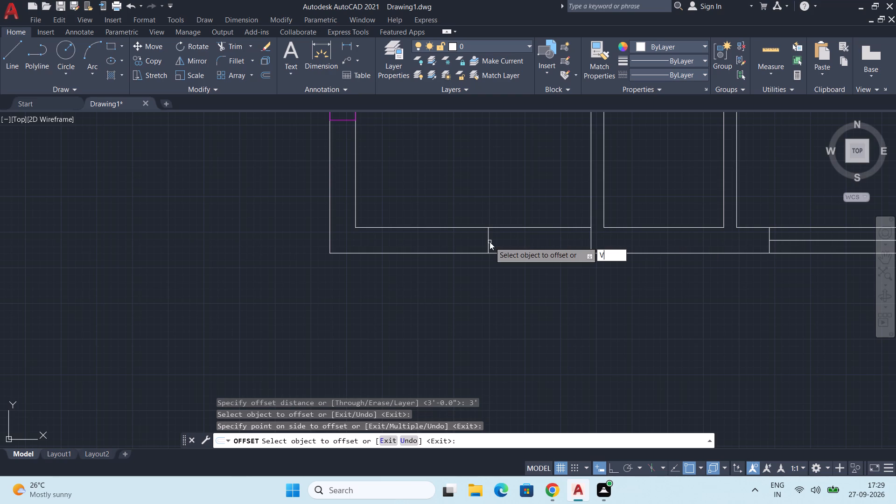
key("BackSpace")
key("space")
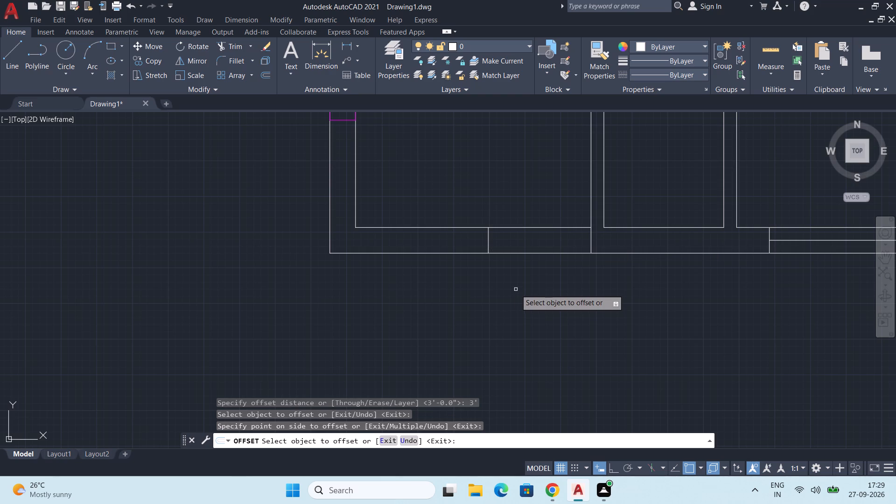
key("space")
Draw a centre line joining the midpoints of the two cross lines in the bottom wall to form a 3' window.
key("l")
key("Return")
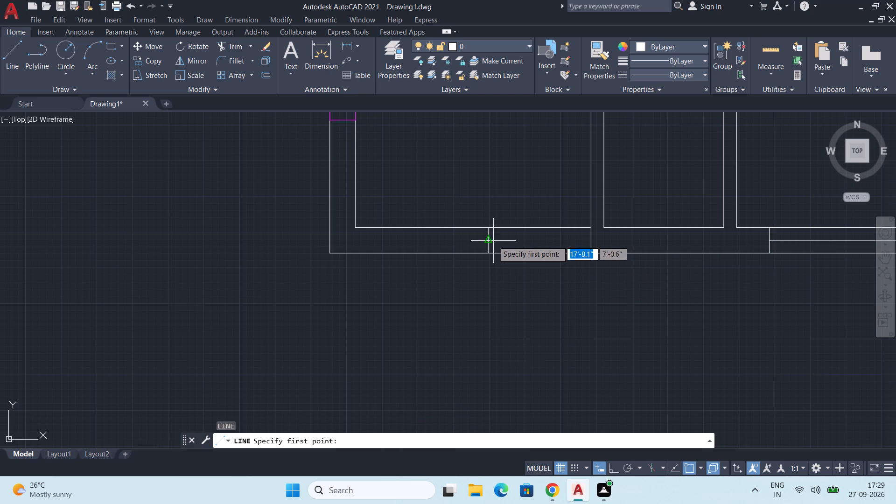
left_click(488, 241)
left_click(591, 243)
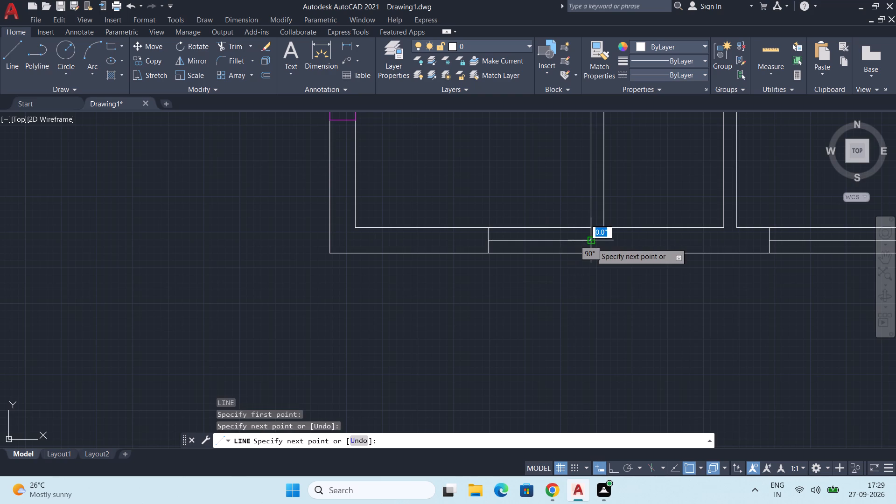
key("Escape")
Draw a line across the top exterior wall between C2 and C3, aligned with the inner left face of the upper-right small room.
scroll(593, 292, "down", 4)
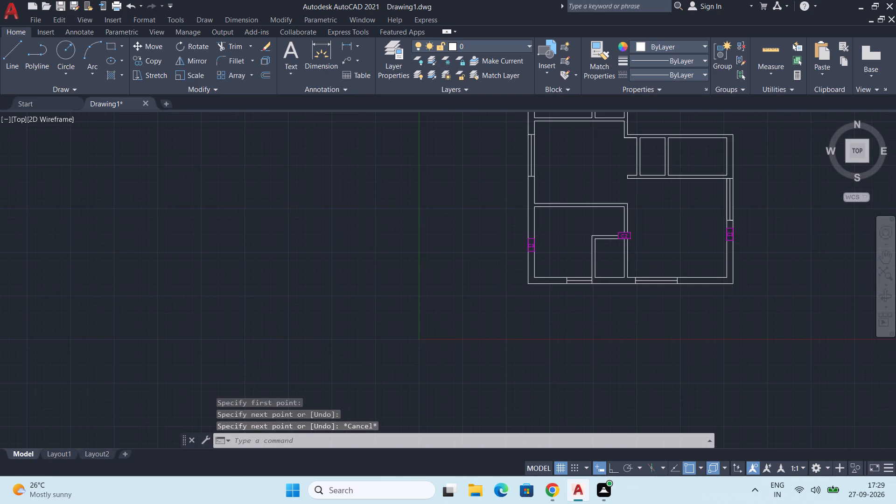
middle_click_drag(593, 295, 432, 417)
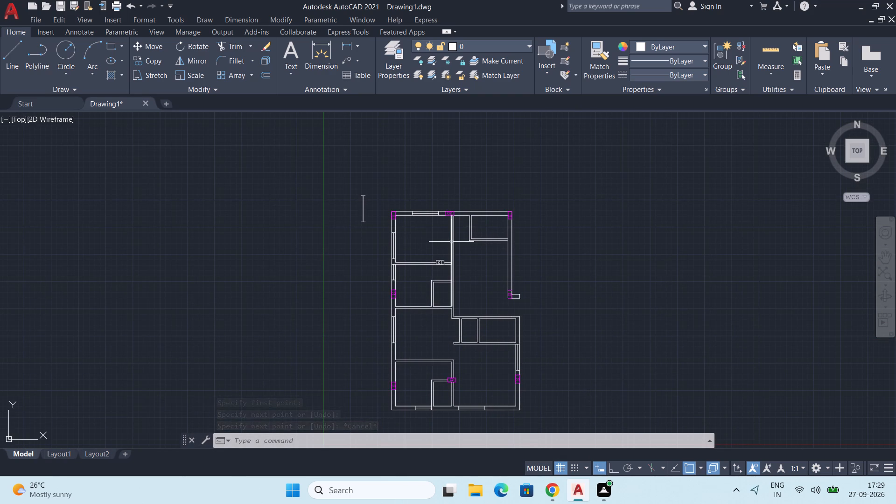
middle_click_drag(451, 240, 232, 277)
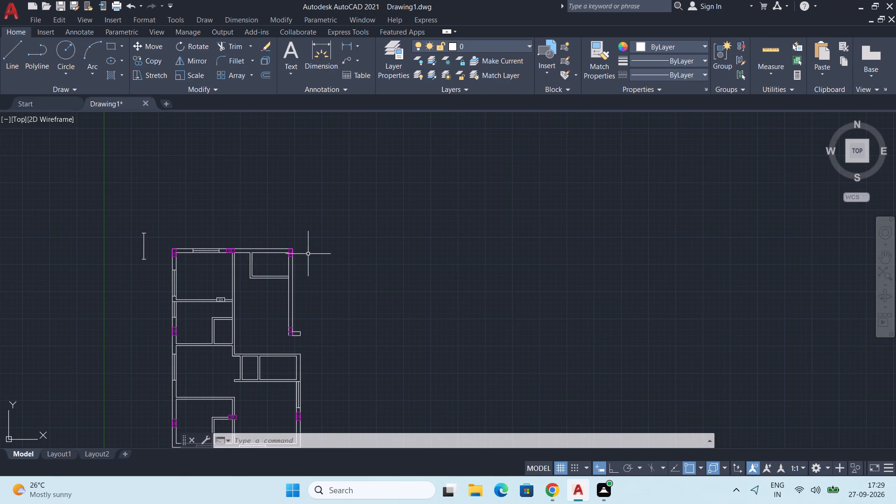
scroll(301, 253, "down", 1)
scroll(286, 253, "up", 4)
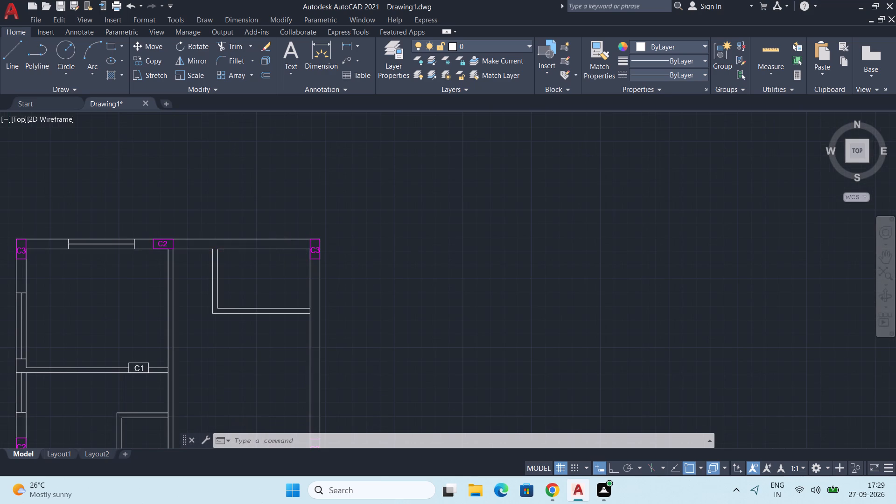
middle_click_drag(259, 259, 339, 286)
scroll(287, 275, "up", 2)
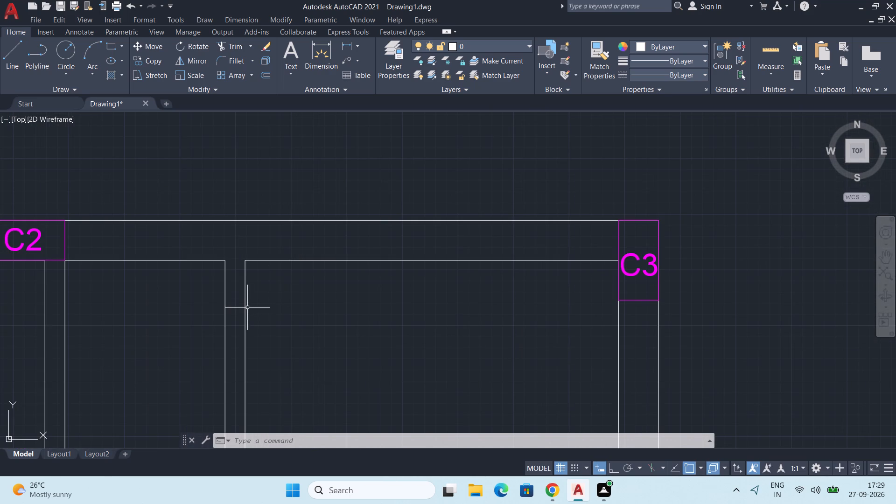
key("l")
key("Return")
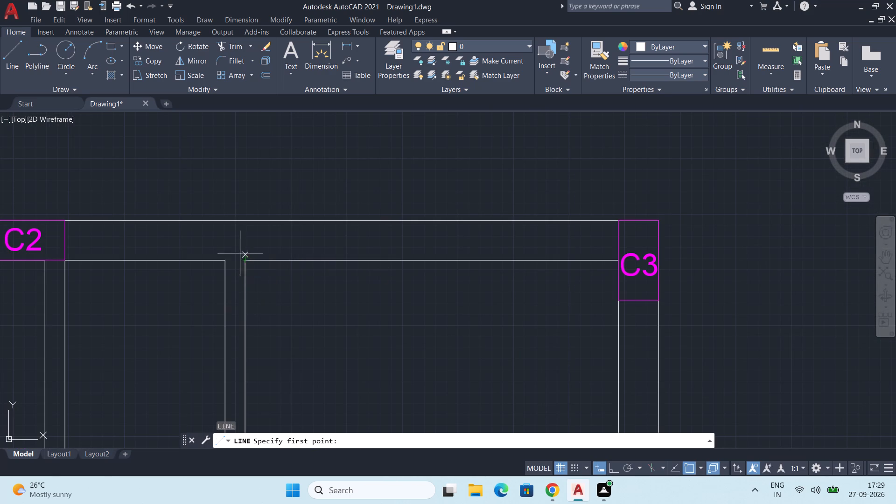
left_click(245, 263)
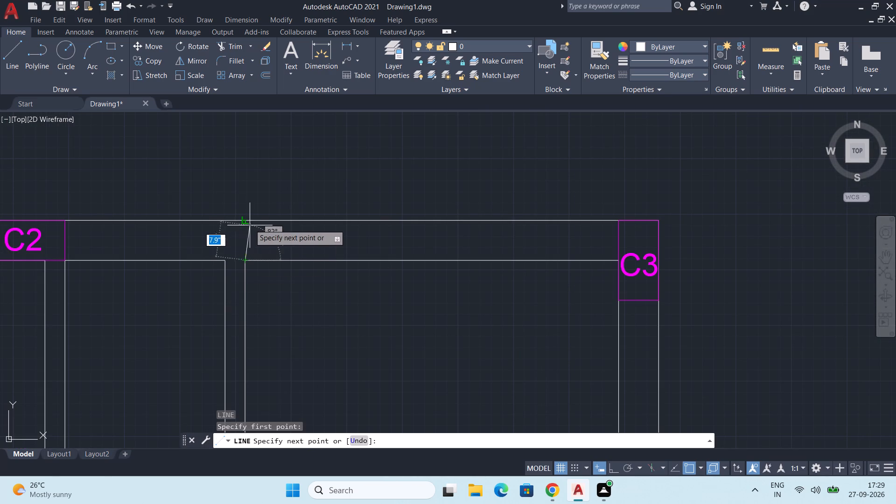
left_click(243, 221)
key("Escape")
Offset the new cross line 2' to the right in the top exterior wall, toward column C3.
type("OFF")
key("Return")
type("2'")
key("Return")
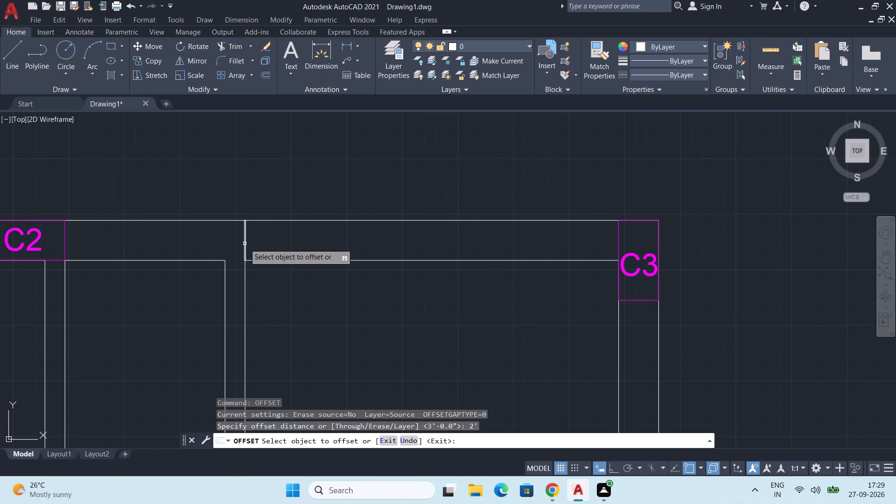
left_click(245, 244)
left_click(348, 242)
key("space")
Draw a centre line joining the midpoints of the two top-wall cross lines to form a 2' window.
type("L")
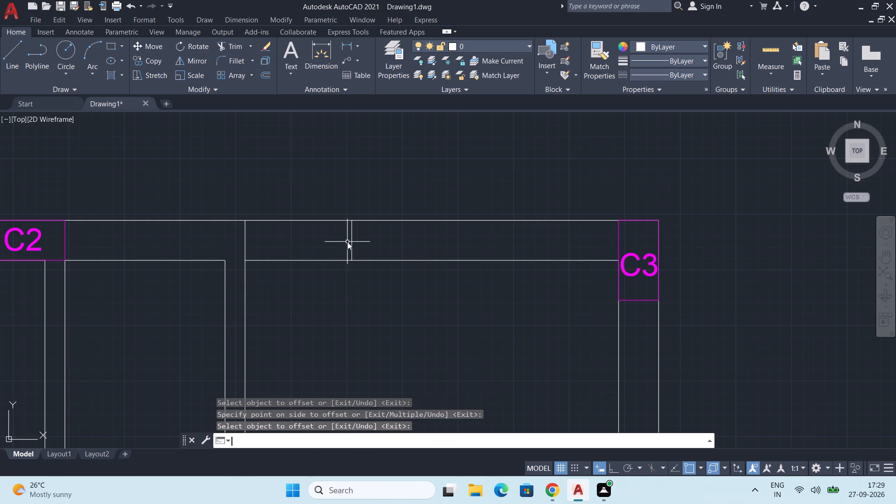
key("Return")
left_click(245, 242)
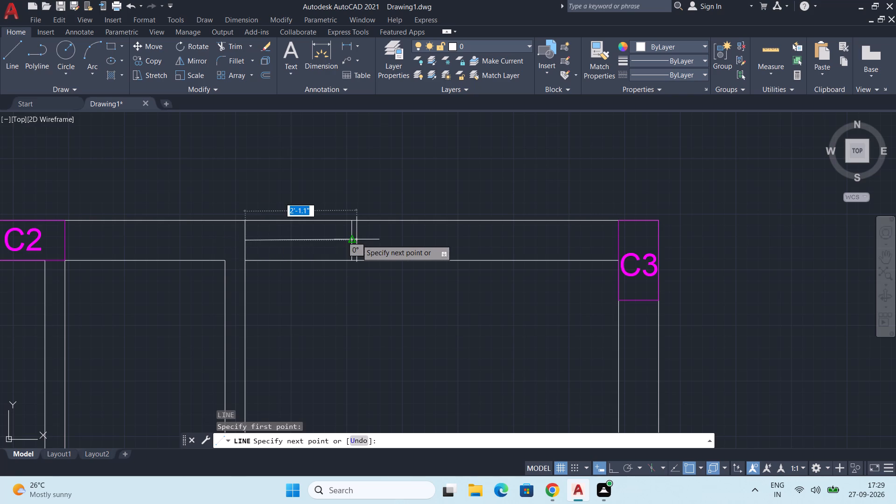
left_click(352, 240)
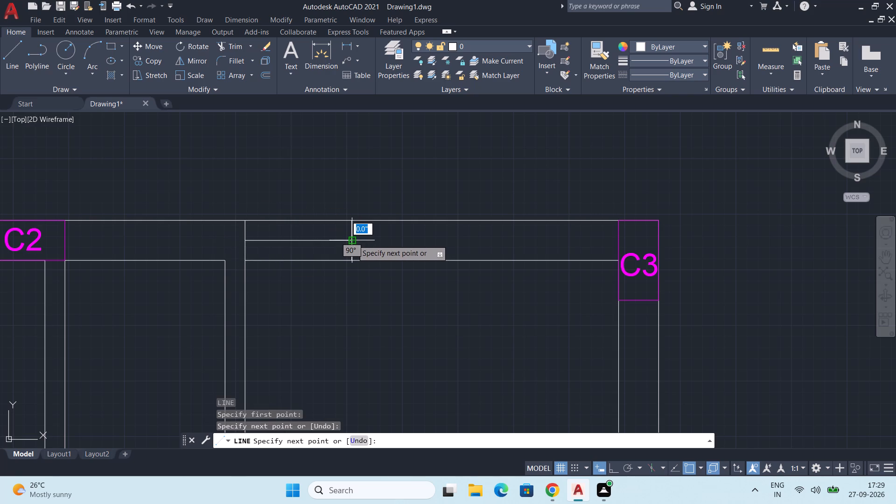
key("Escape")
Draw a line across the right exterior wall, just above the lower inside corner of the small room directly above the existing right-wall window.
scroll(352, 240, "down", 1)
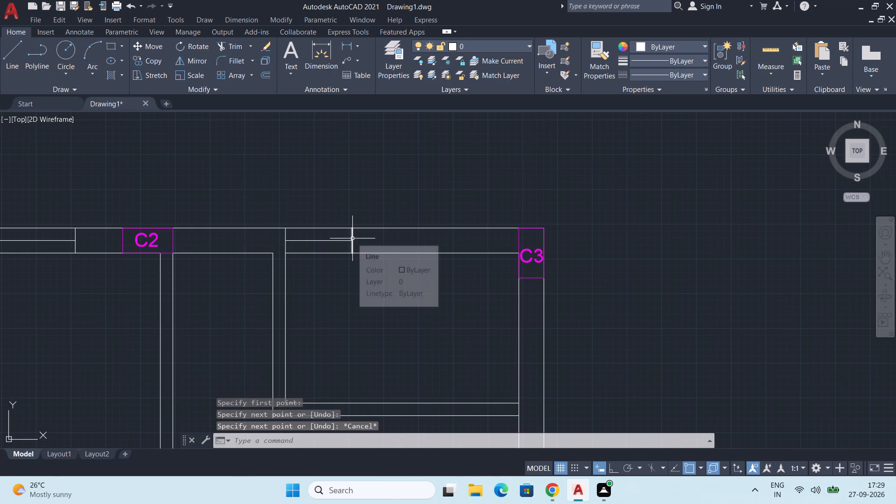
scroll(352, 238, "down", 1)
middle_click_drag(350, 267, 355, 154)
middle_click_drag(367, 194, 357, 166)
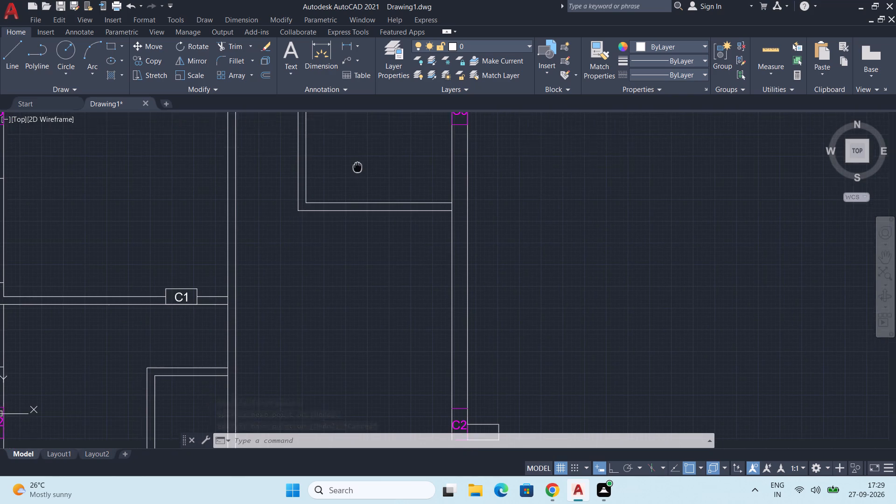
middle_click_drag(357, 166, 387, 141)
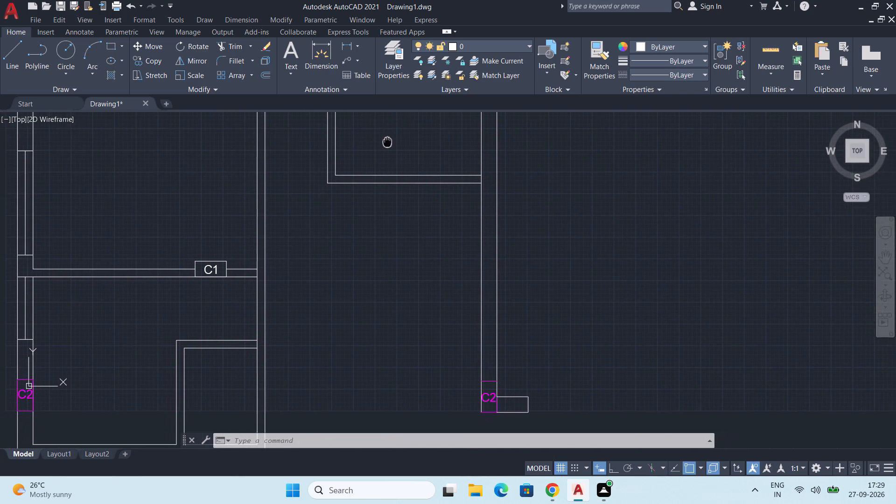
middle_click_drag(387, 141, 351, 163)
key("l")
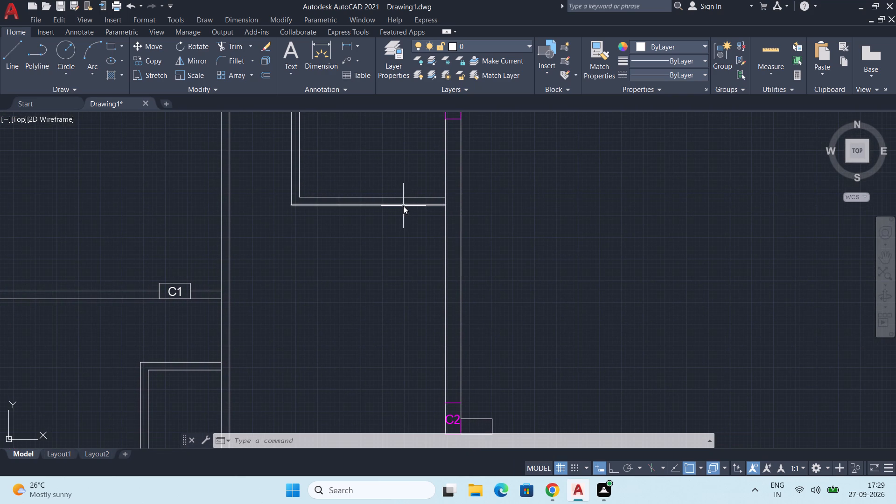
key("Return")
middle_click_drag(406, 276, 410, 254)
scroll(410, 248, "down", 2)
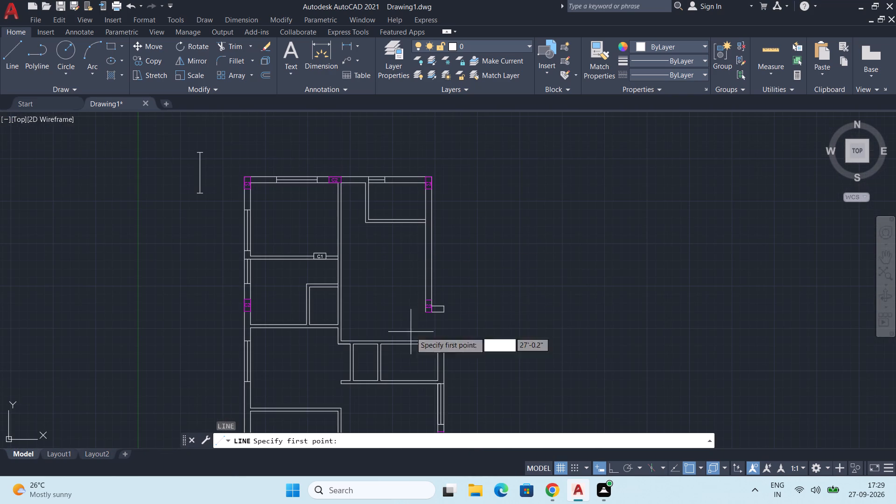
middle_click_drag(407, 343, 400, 269)
scroll(413, 293, "up", 2)
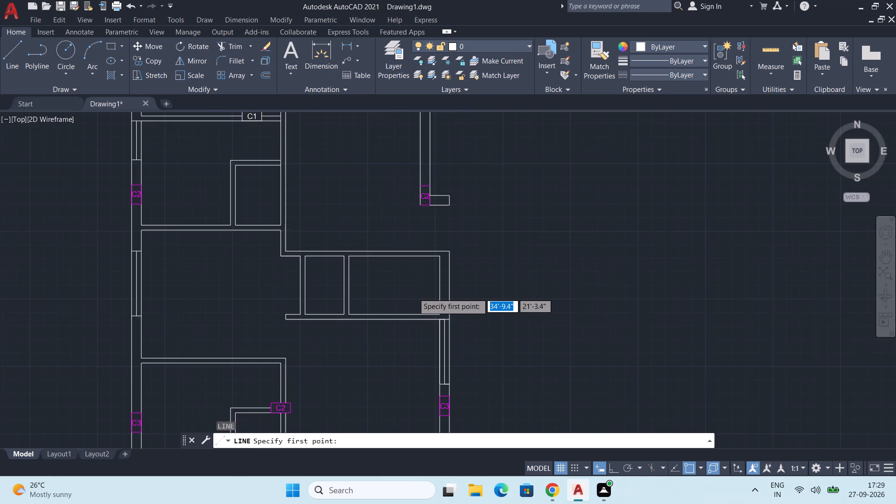
scroll(413, 293, "down", 4)
scroll(413, 293, "up", 1)
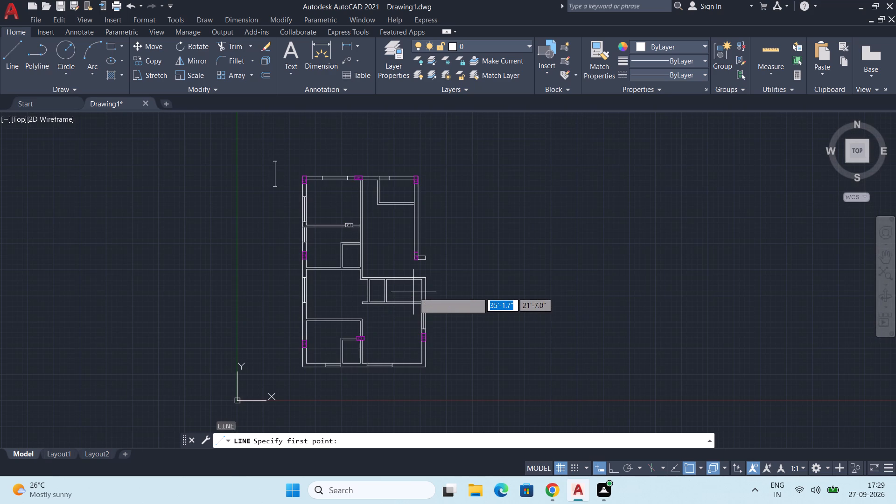
scroll(413, 292, "up", 1)
scroll(413, 292, "down", 1)
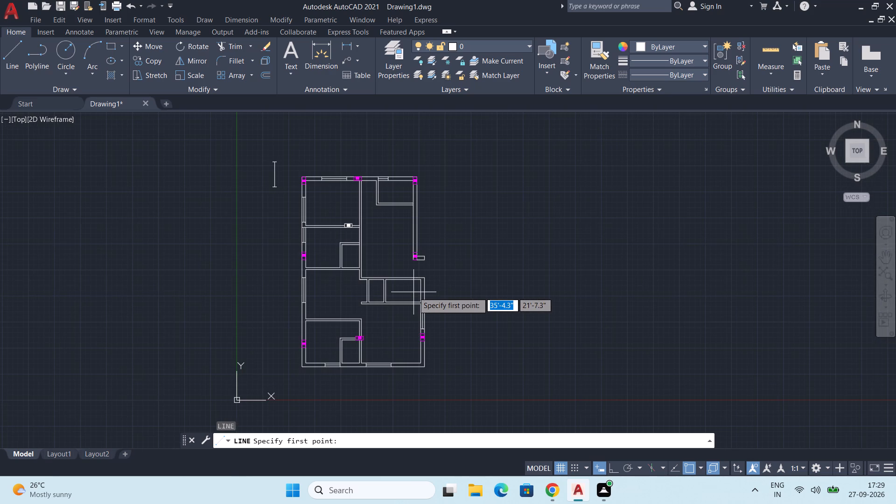
scroll(412, 291, "up", 1)
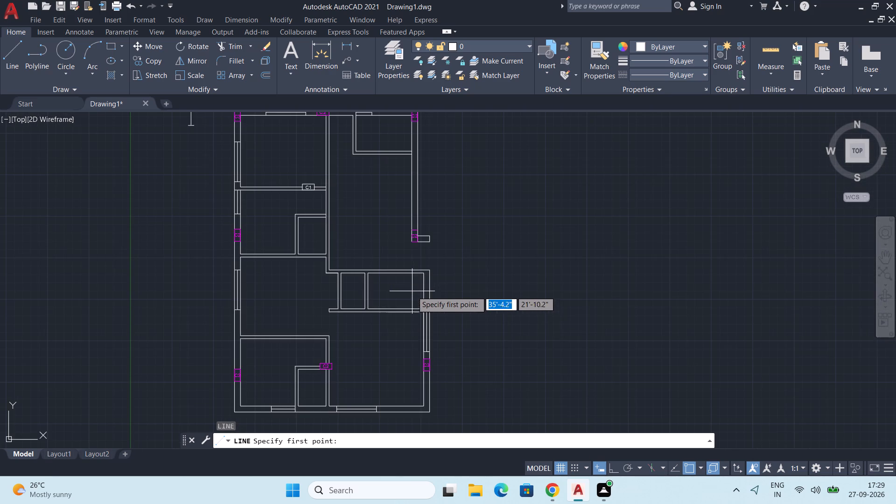
middle_click_drag(426, 329, 427, 286)
scroll(426, 274, "up", 2)
middle_click_drag(426, 267, 429, 332)
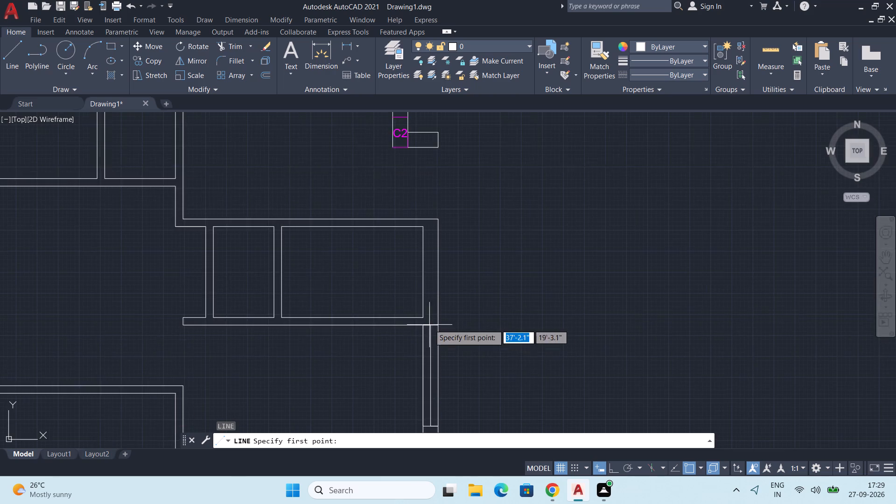
scroll(429, 313, "up", 1)
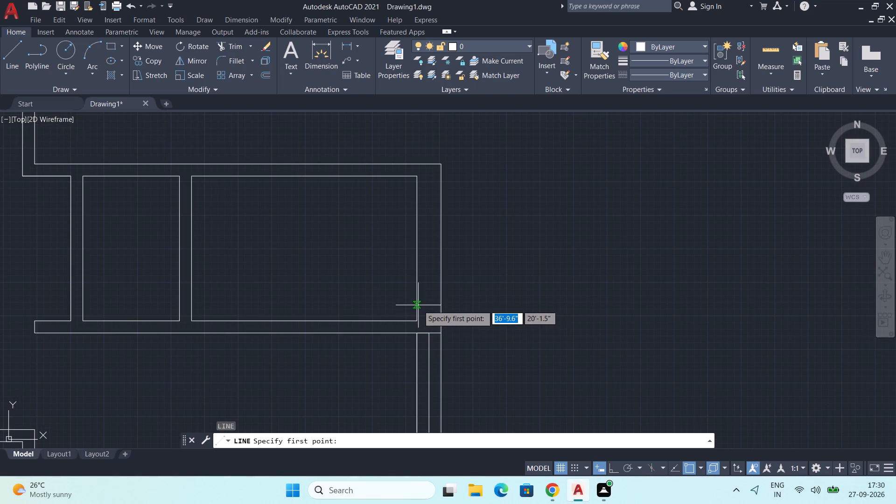
scroll(418, 305, "up", 2)
left_click(409, 310)
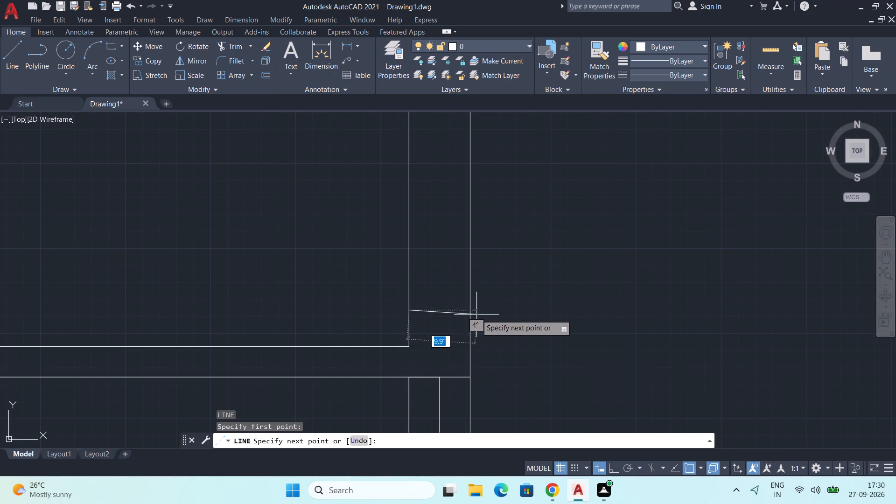
left_click(469, 311)
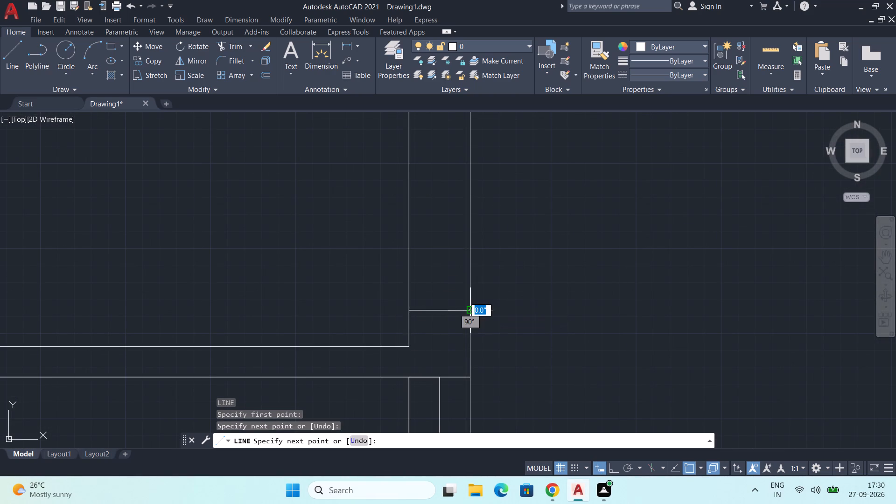
key("Escape")
Offset the new cross line 2' upward in the small room's right exterior wall.
type("OFF")
key("Return")
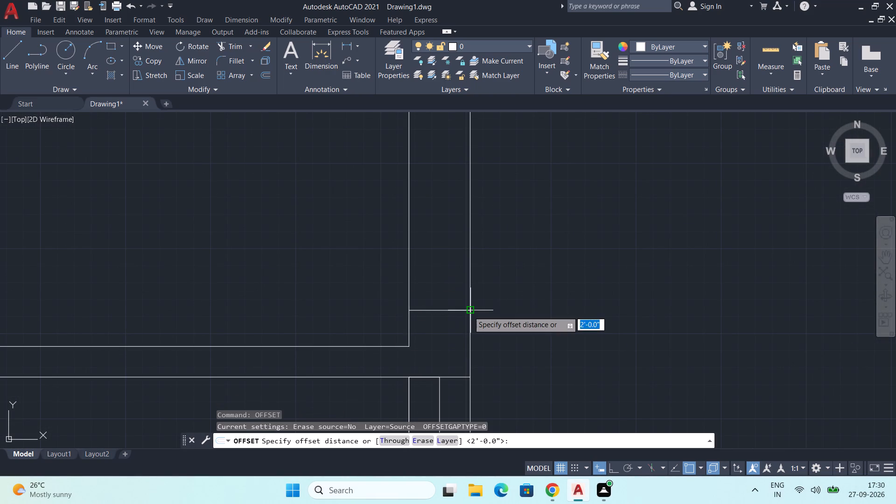
type("2'")
key("Return")
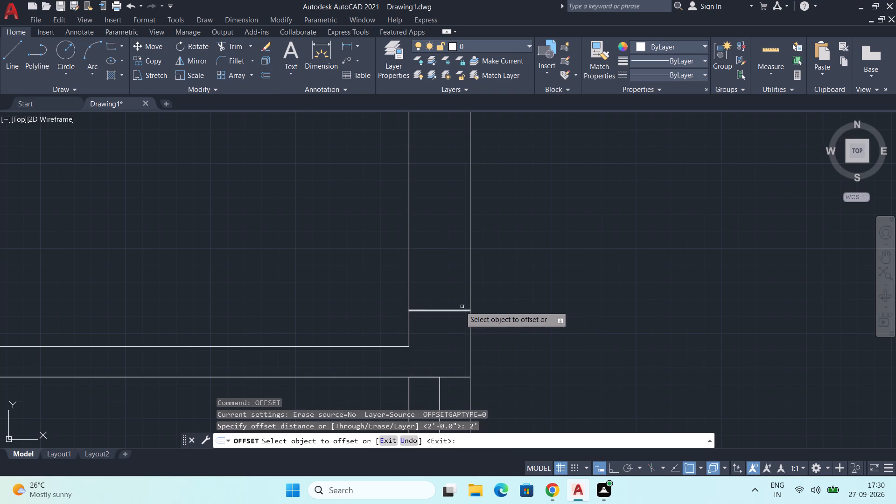
left_click(450, 311)
left_click(455, 189)
key("space")
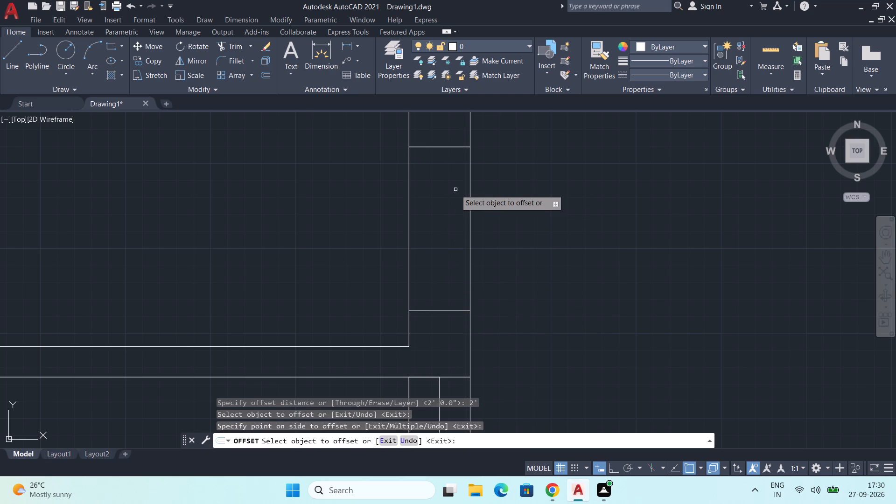
Draw a centre line joining the midpoints of the small room's two right-wall cross lines to form a 2' window.
type("L")
key("Return")
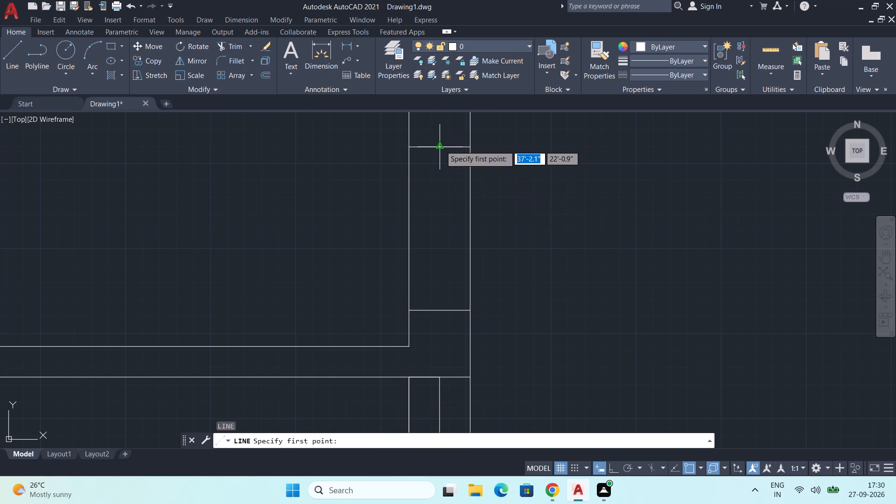
left_click(441, 146)
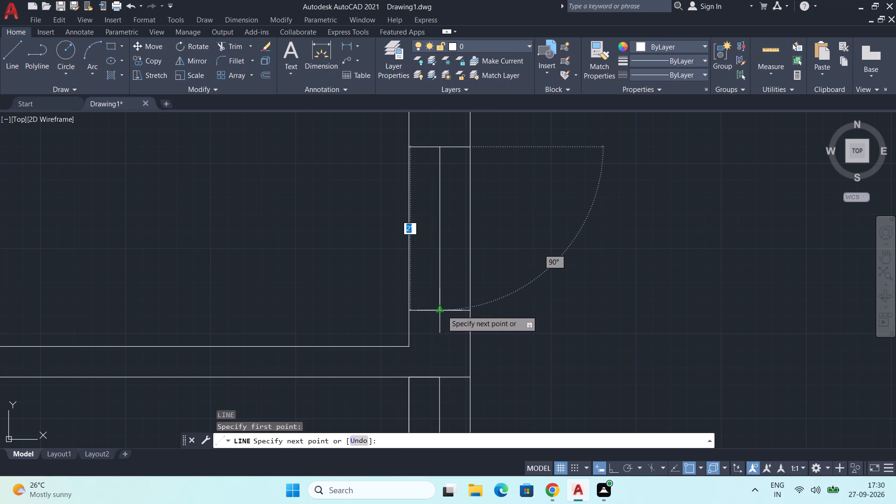
left_click(442, 310)
key("Escape")
scroll(545, 222, "down", 2)
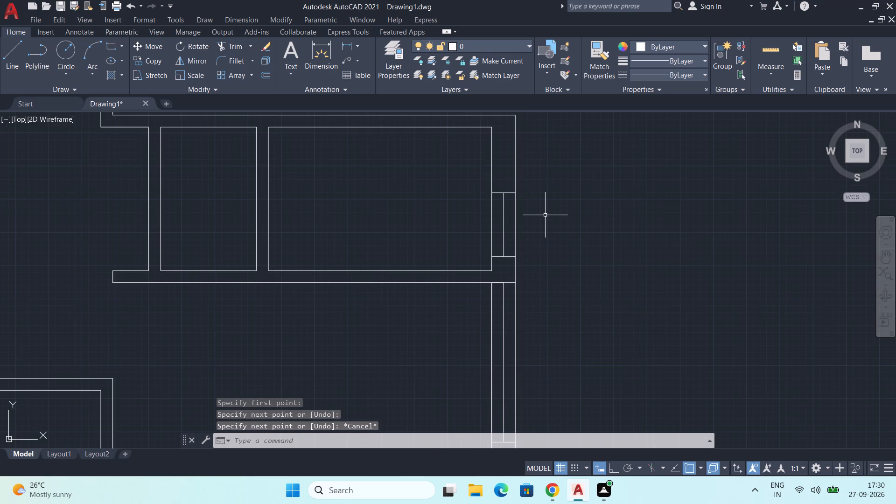
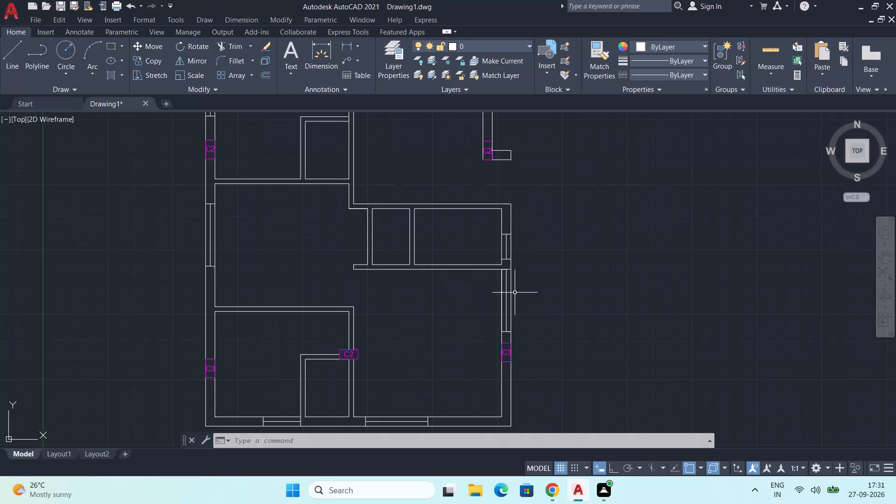
Draw a line across the thickness of the bottom outer wall, just left of its lower-right corner below column C3.
middle_click_drag(516, 296, 516, 296)
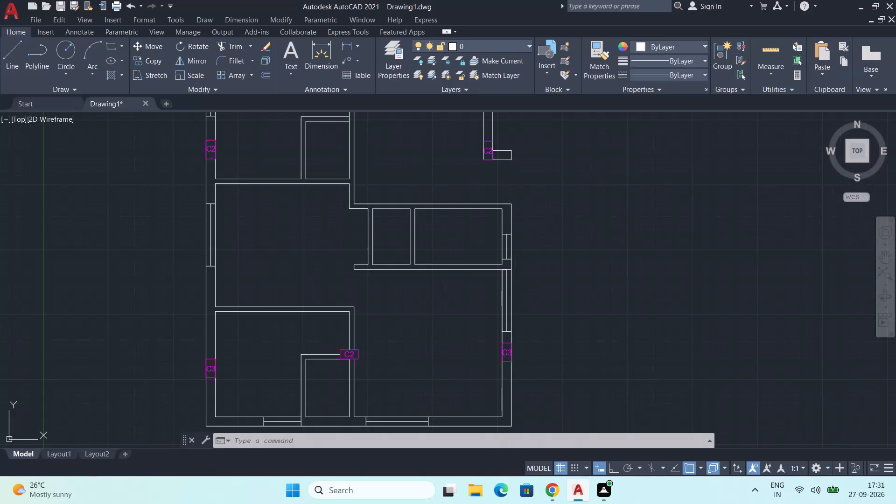
middle_click_drag(516, 296, 531, 229)
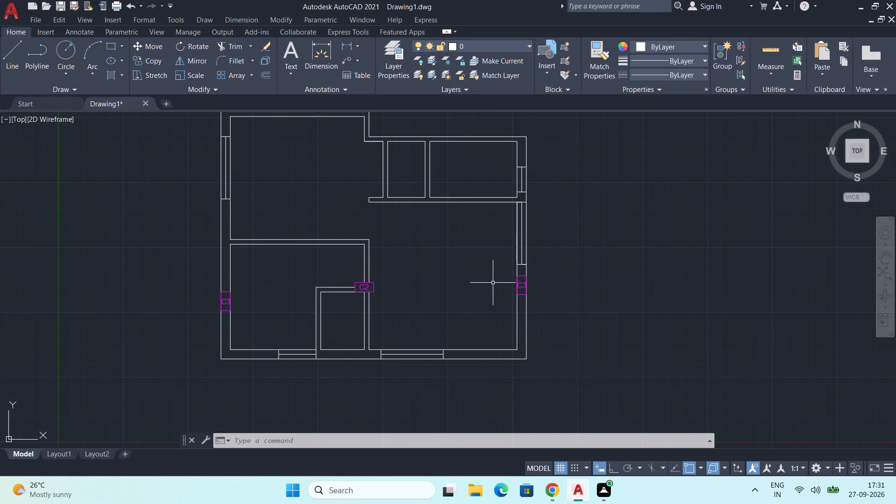
middle_click_drag(493, 283, 500, 248)
scroll(483, 305, "up", 1)
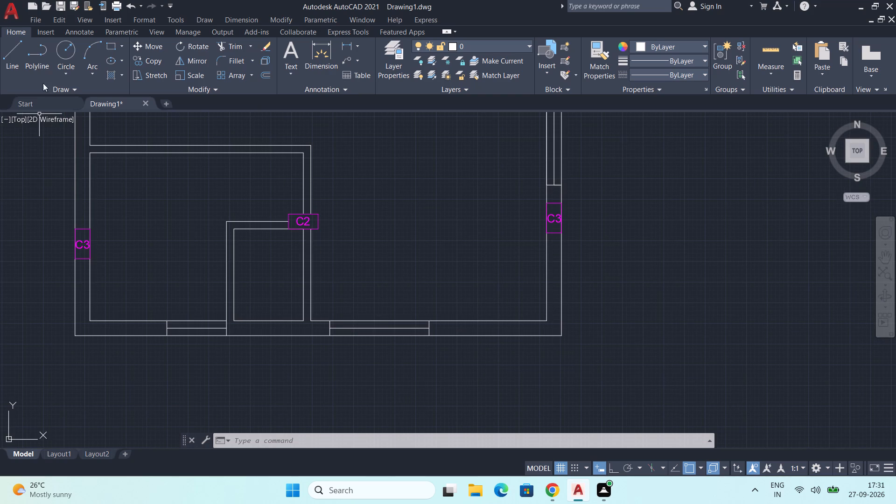
left_click(15, 55)
middle_click_drag(513, 361, 516, 359)
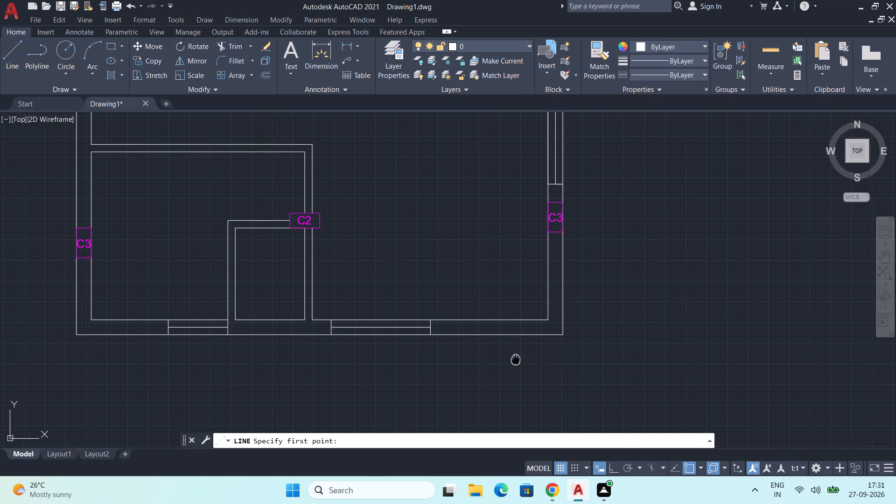
middle_click_drag(516, 359, 532, 359)
scroll(581, 321, "up", 1)
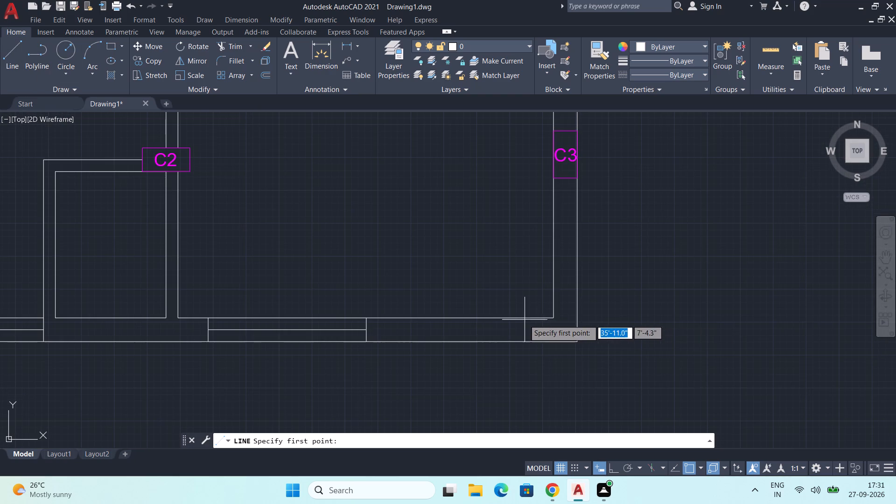
left_click(533, 318)
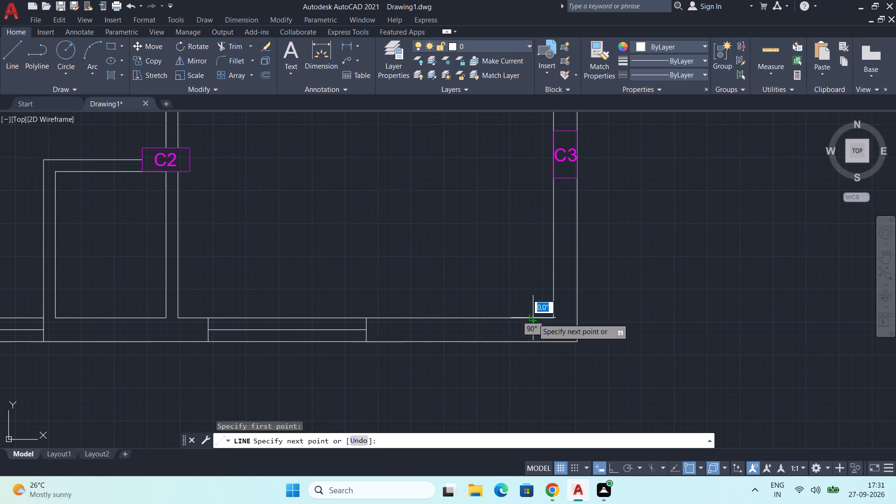
left_click(534, 342)
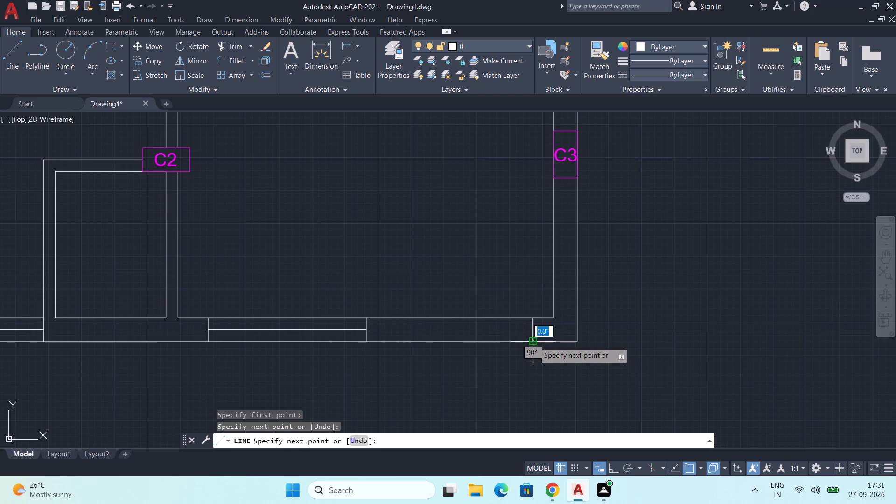
key("Escape")
Offset the new wall-crossing line 3'6" to the left, toward the window in the bottom wall.
key("0")
key("BackSpace")
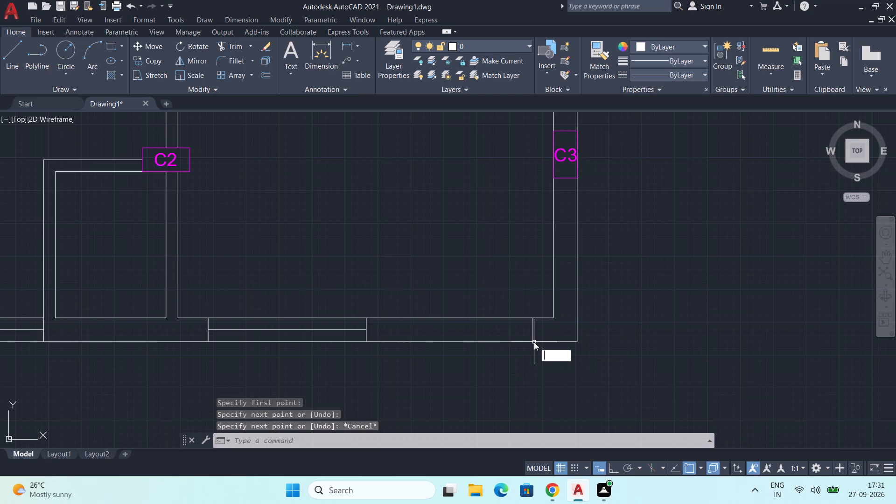
type("OFF")
key("Return")
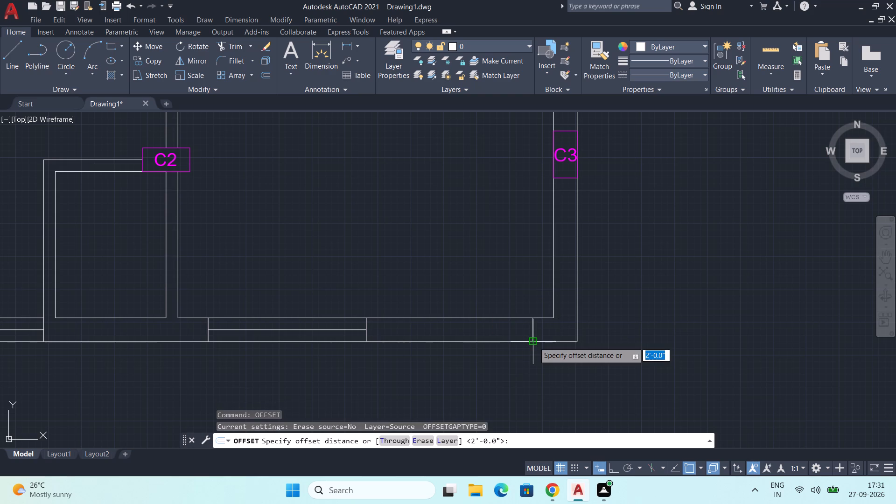
type("3'6")
key("shift+quotedbl")
key("Return")
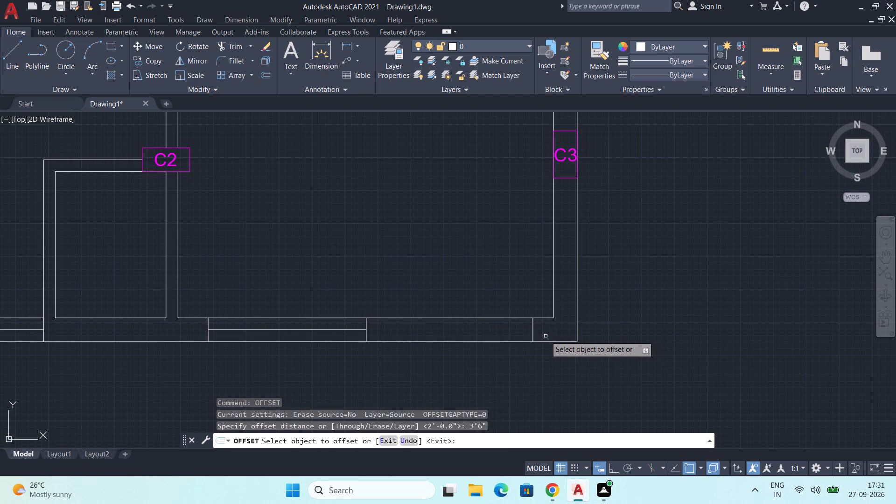
left_click(534, 332)
left_click(422, 330)
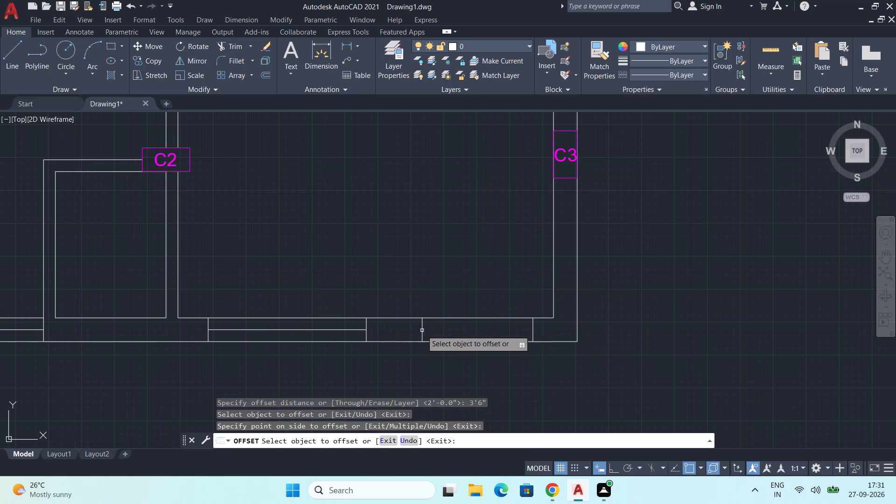
key("space")
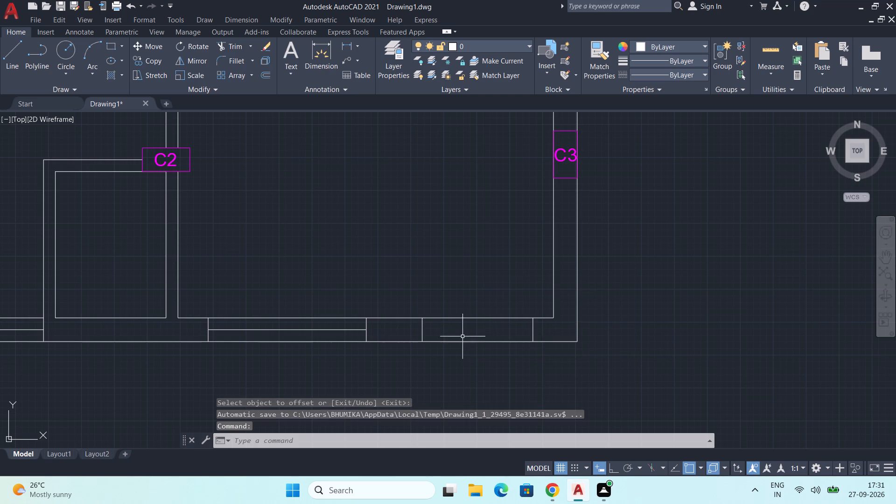
Trim both bottom wall lines between the two crossing lines to open the door gap.
type("TR")
key("Return")
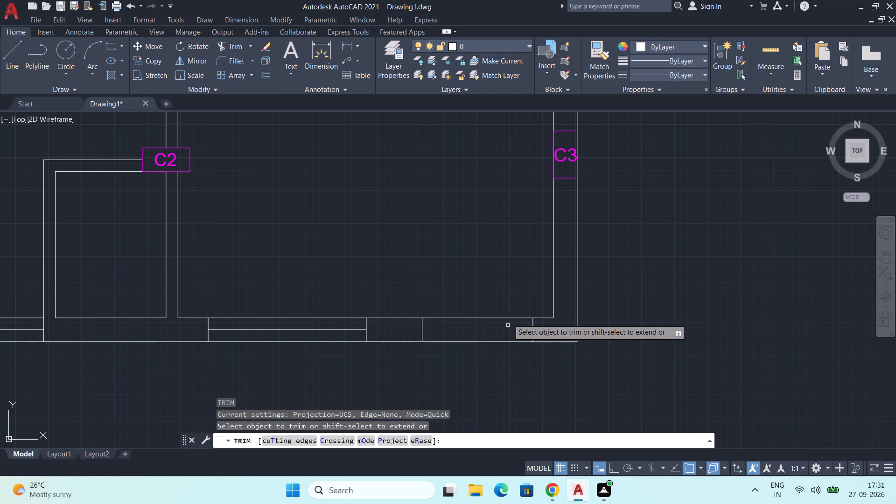
left_click(475, 291)
left_click(485, 372)
key("space")
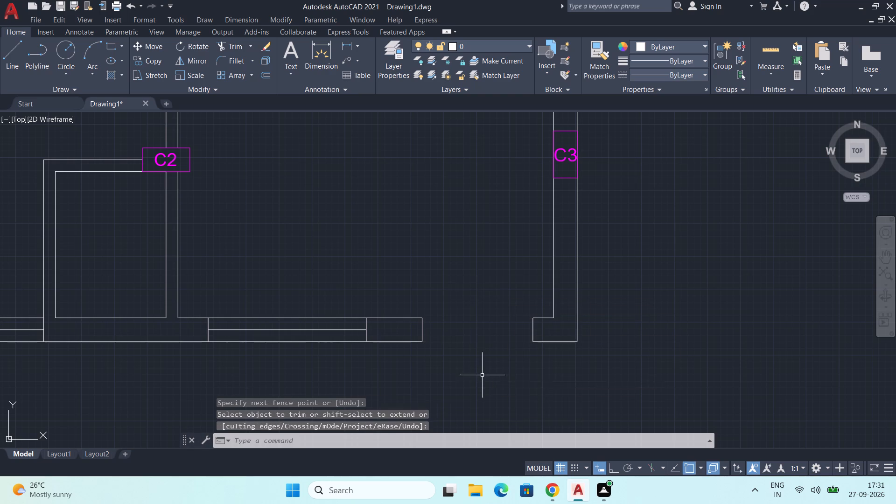
With ortho on, draw a line 9" right from the small room's upper-left outer corner, then down across the wall thickness.
scroll(481, 376, "down", 2)
middle_click_drag(459, 336, 508, 364)
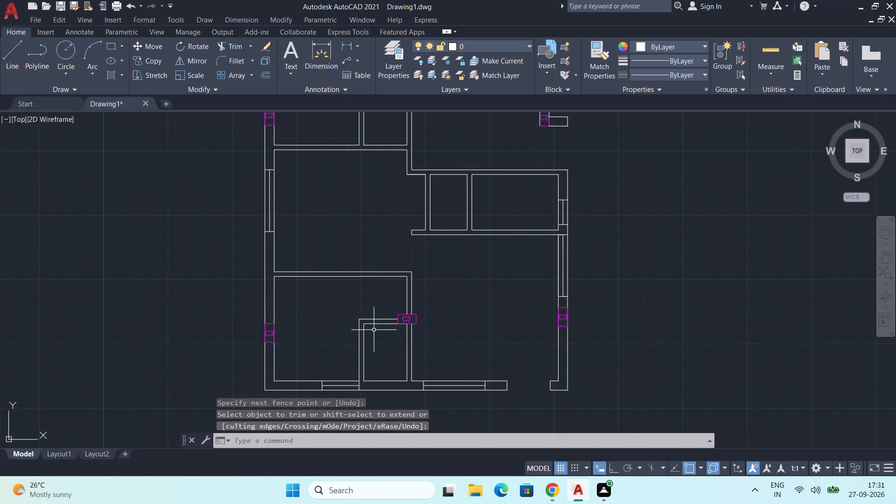
scroll(371, 323, "up", 1)
middle_click_drag(364, 317, 380, 346)
scroll(331, 312, "up", 1)
scroll(330, 312, "down", 2)
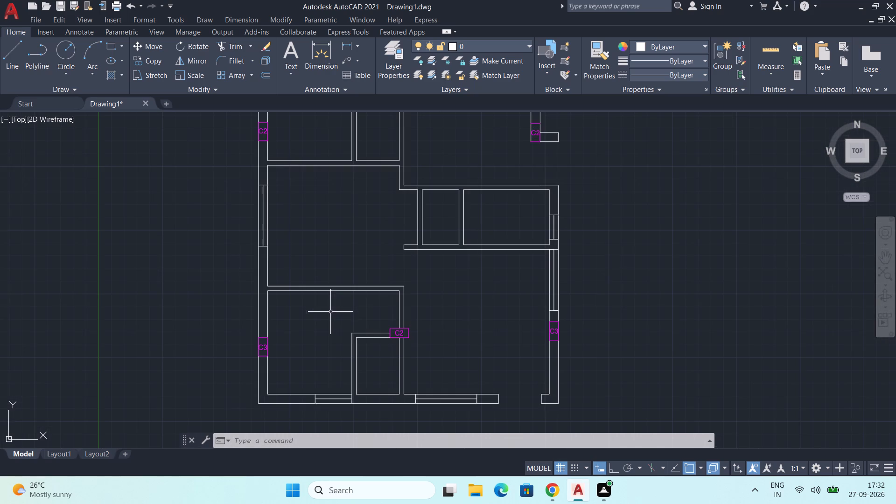
key("l")
key("Return")
scroll(355, 342, "up", 3)
left_click(332, 305)
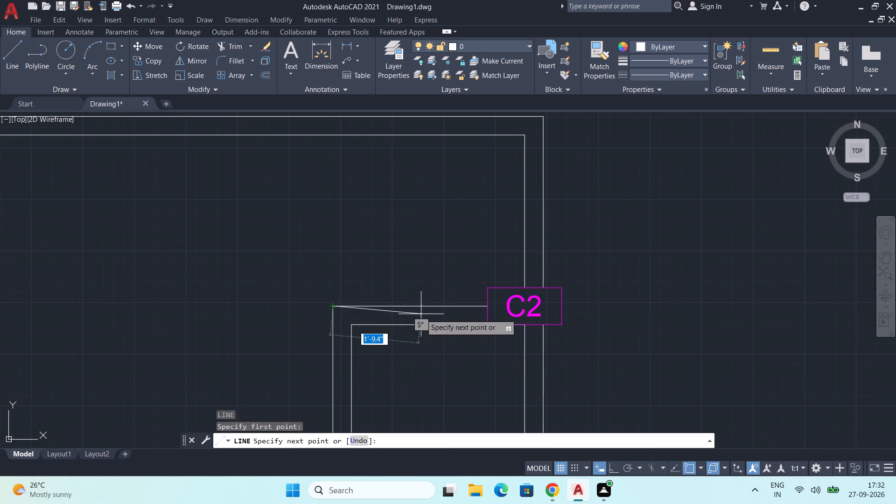
key("F9")
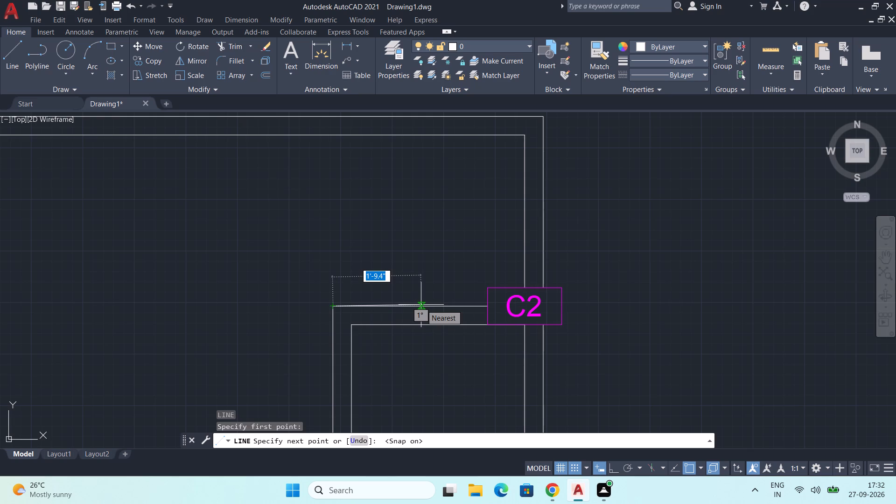
key("ctrl+z")
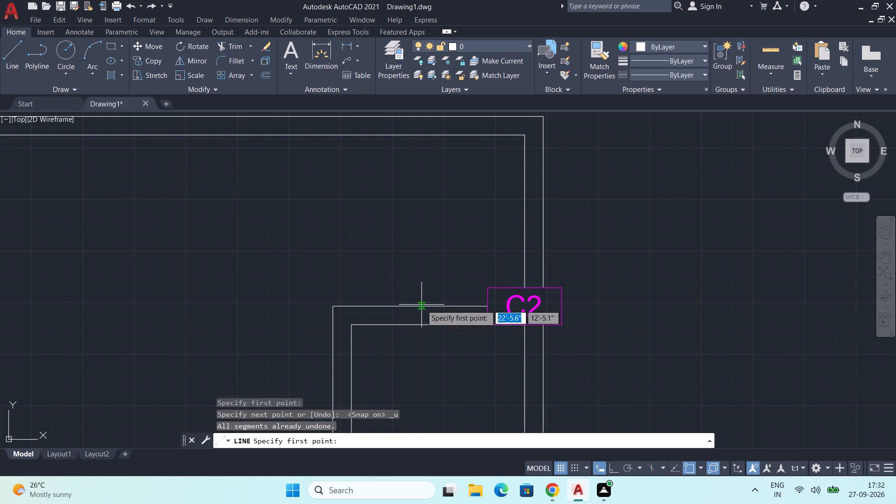
left_click(334, 308)
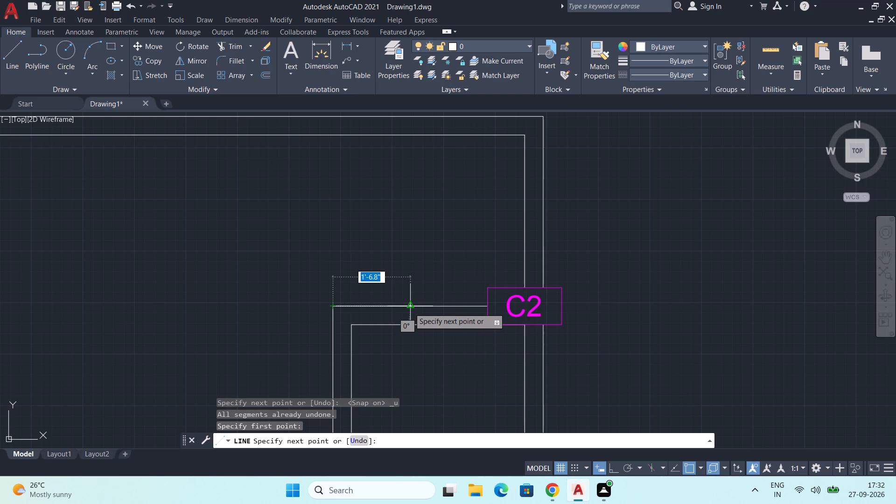
key("F8")
key("9")
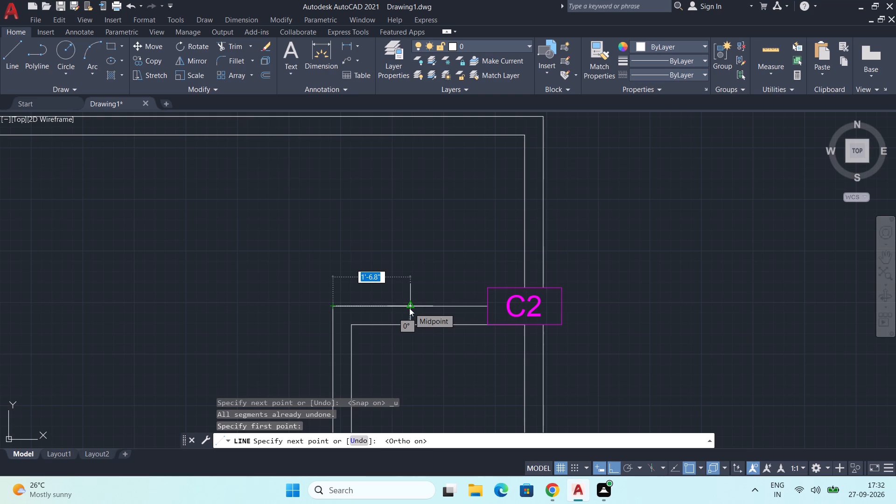
key("shift+quotedbl")
key("Return")
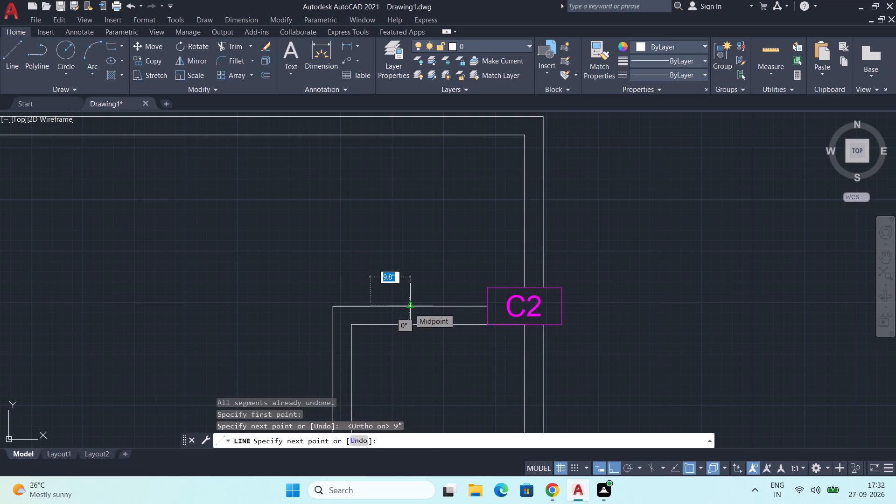
left_click(372, 325)
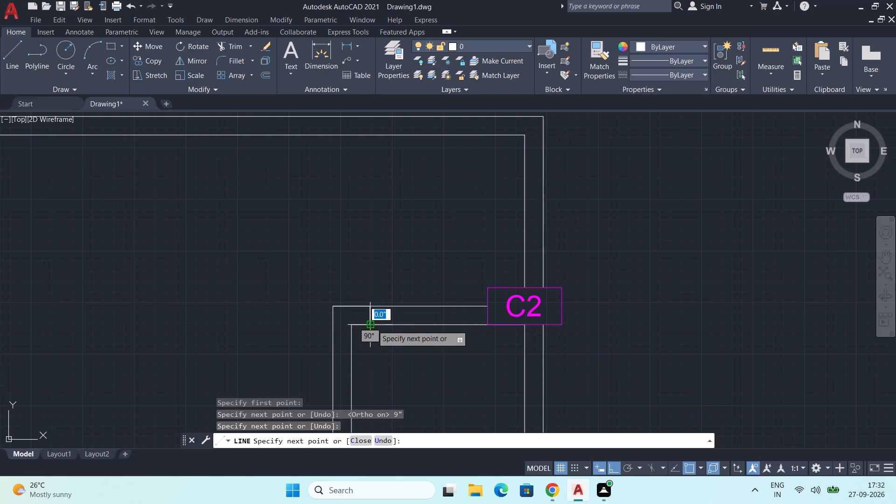
key("Escape")
Offset the short line across the small room's top wall 2'9" to the right, toward column C2.
type("OFF")
key("Return")
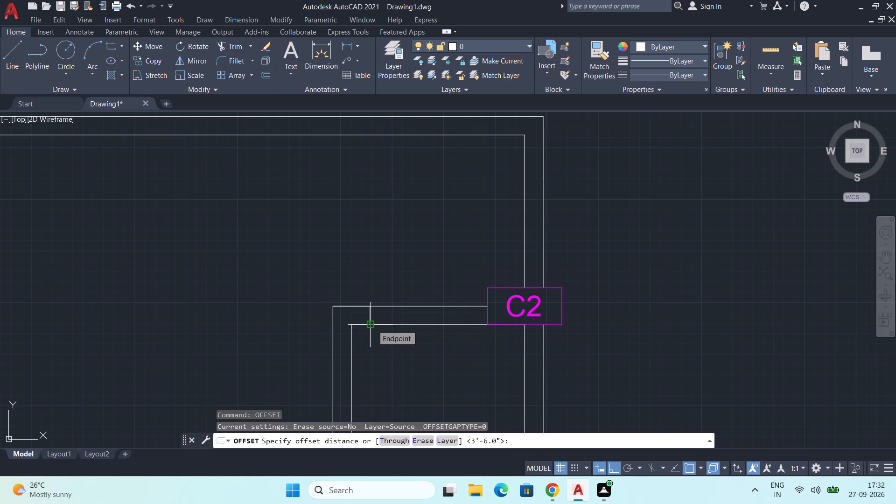
type("2'9\"")
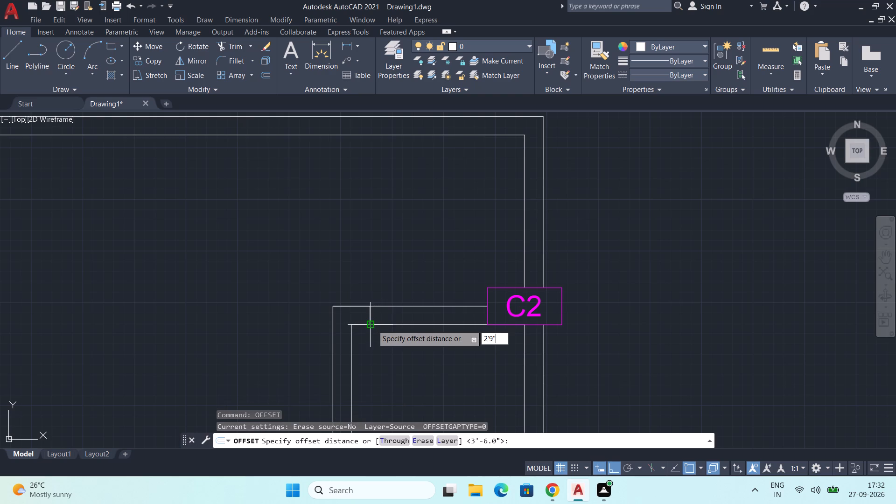
key("Return")
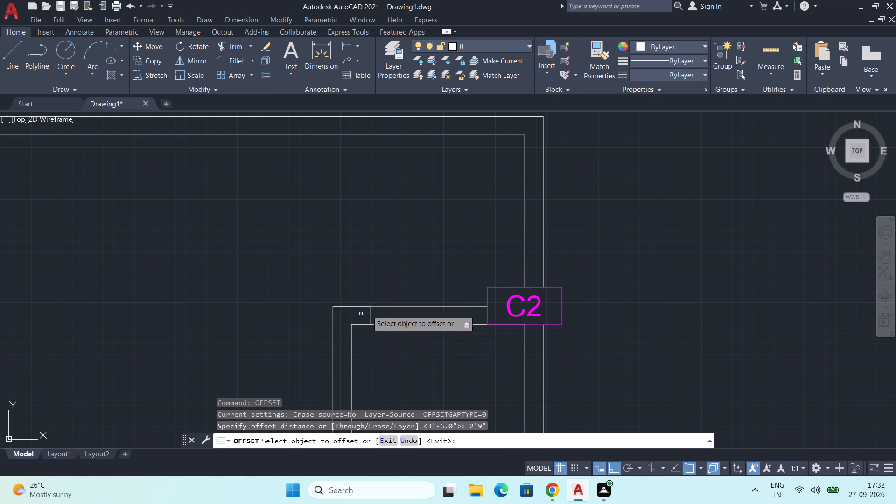
left_click(370, 316)
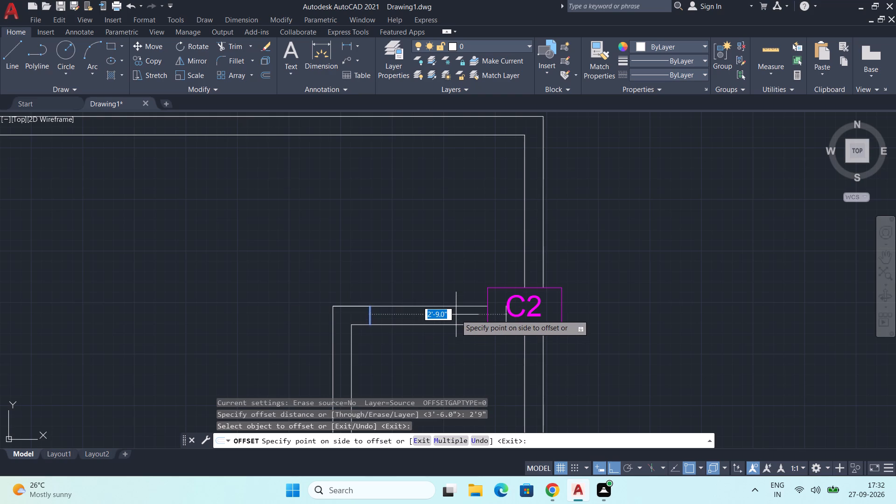
left_click(456, 315)
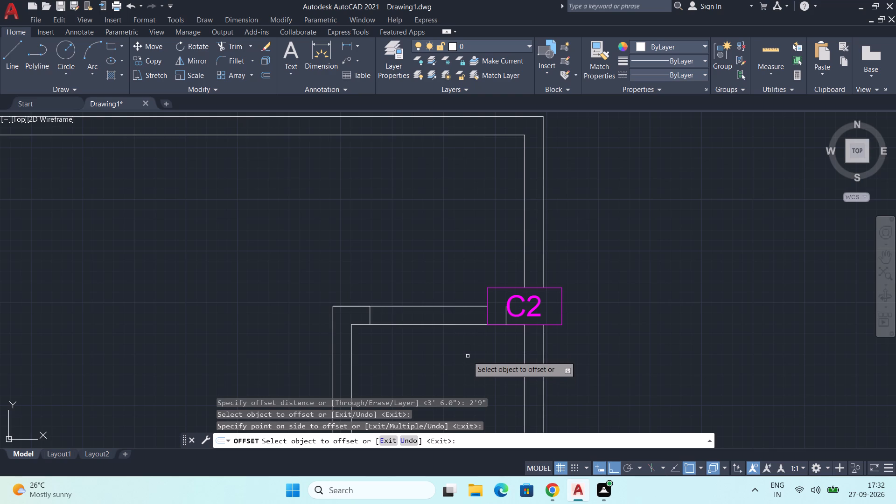
scroll(468, 356, "down", 1)
middle_click_drag(468, 358, 477, 290)
key("space")
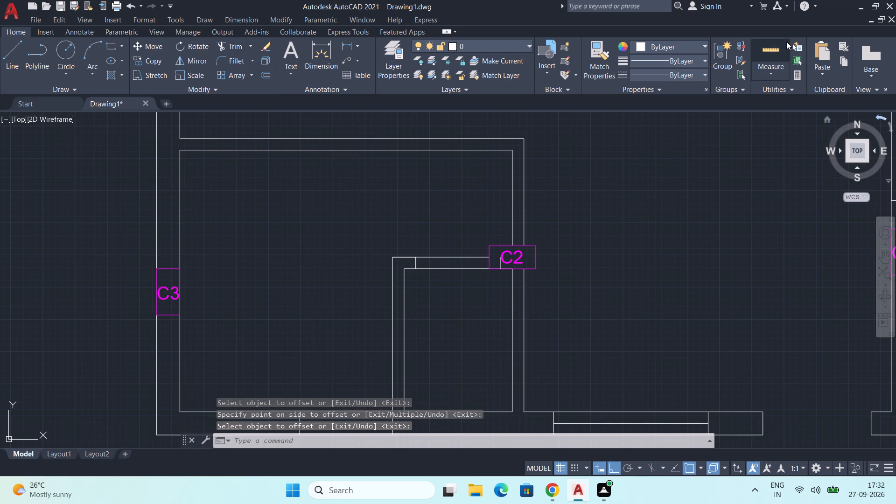
Measure the inside width and length of the small room below column C2.
left_click(770, 52)
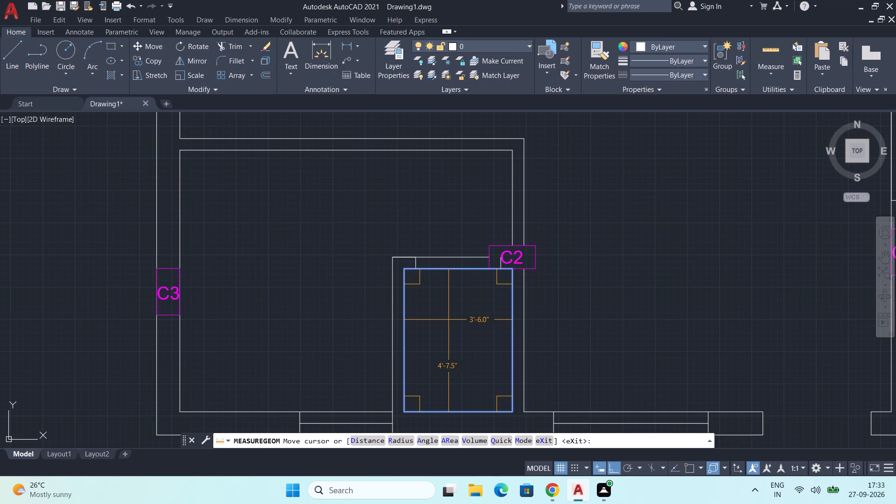
key("space")
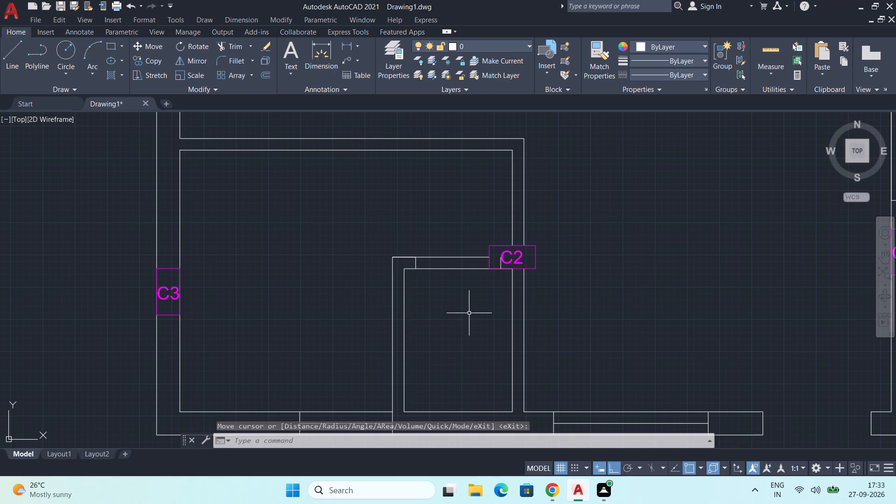
scroll(470, 312, "up", 1)
scroll(470, 312, "down", 1)
middle_click_drag(470, 312, 469, 335)
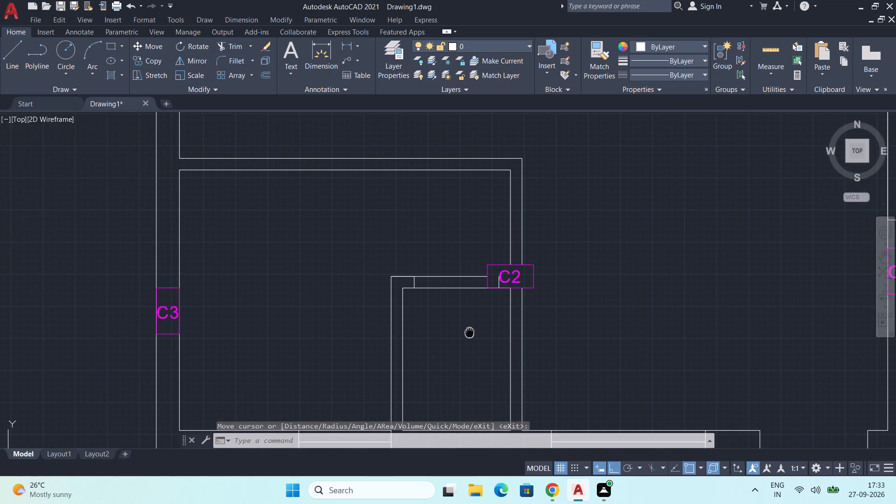
middle_click_drag(469, 335, 466, 335)
scroll(467, 321, "up", 1)
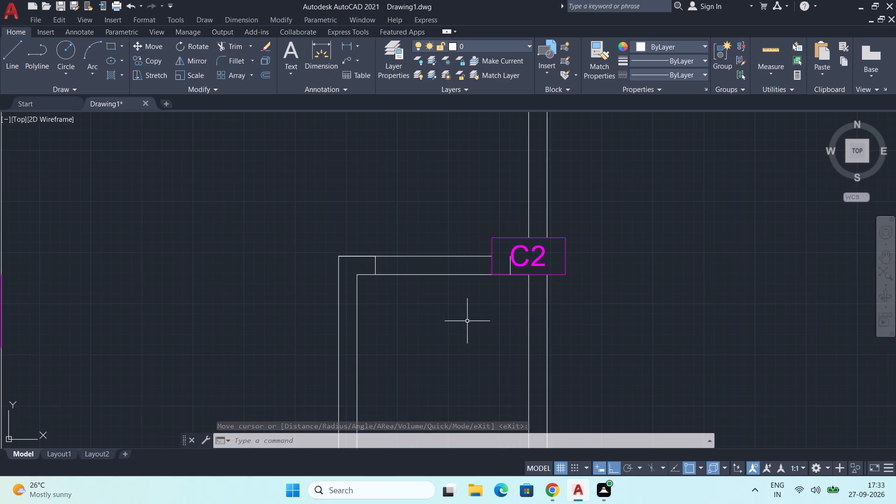
Move column C2 with its label and the short line inside it 9" down to the small room's inner wall line.
left_click(475, 208)
left_click(593, 298)
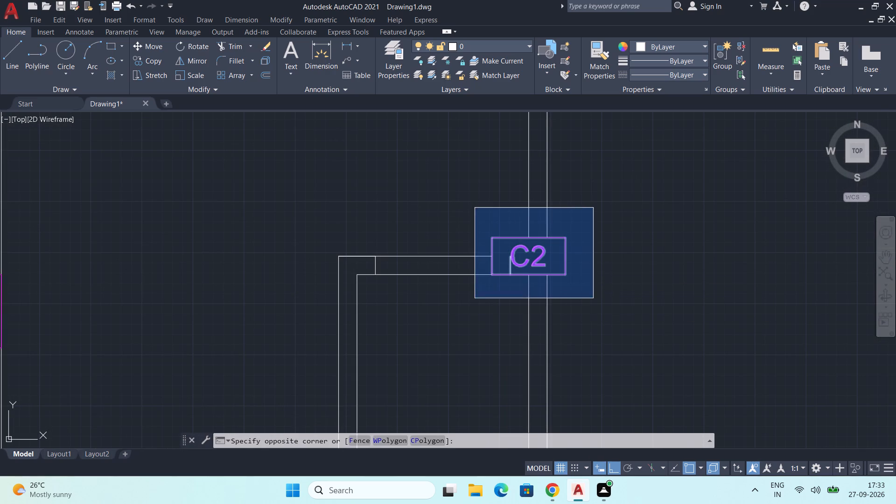
key("m")
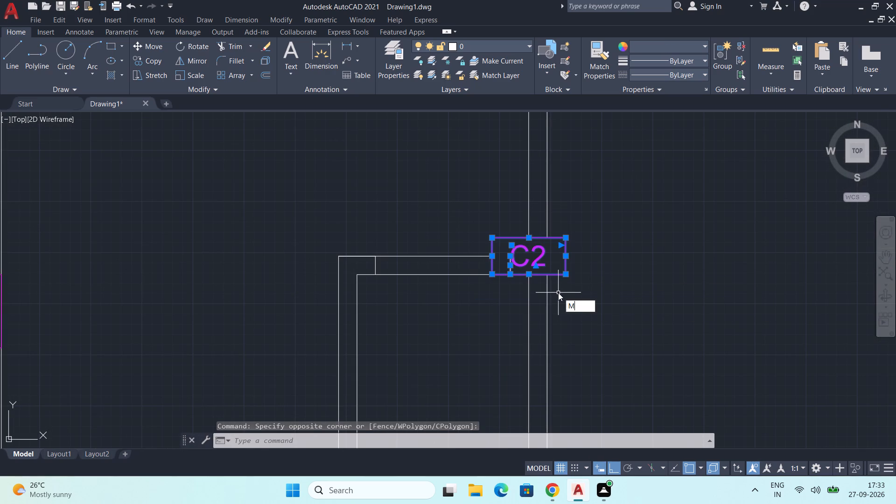
key("Return")
scroll(532, 288, "up", 2)
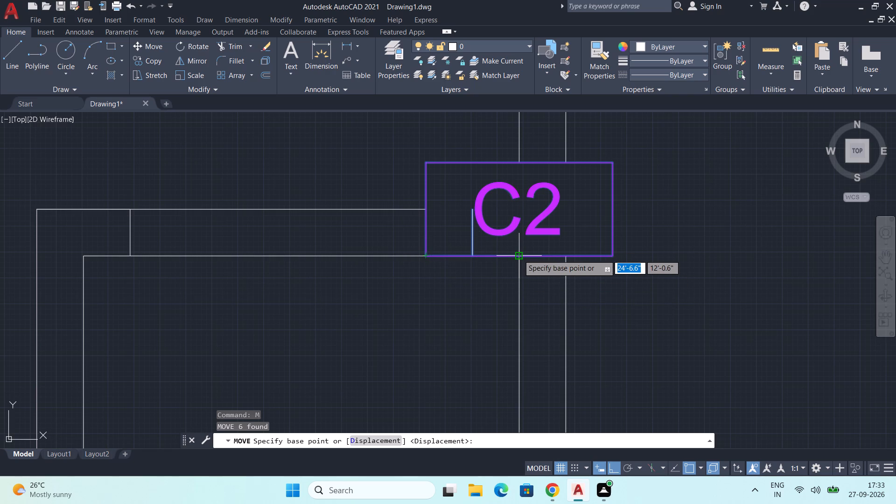
left_click(516, 162)
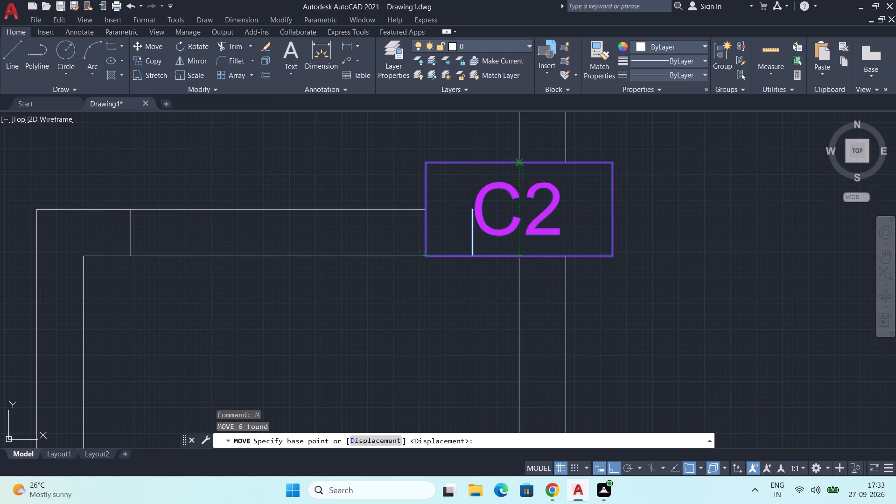
left_click(519, 255)
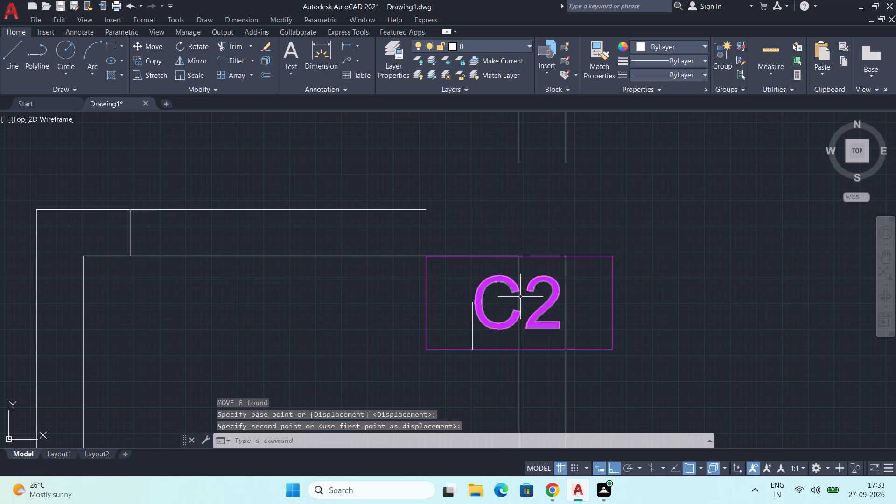
key("Escape")
Delete the short vertical line that lies inside column C2.
left_click(473, 329)
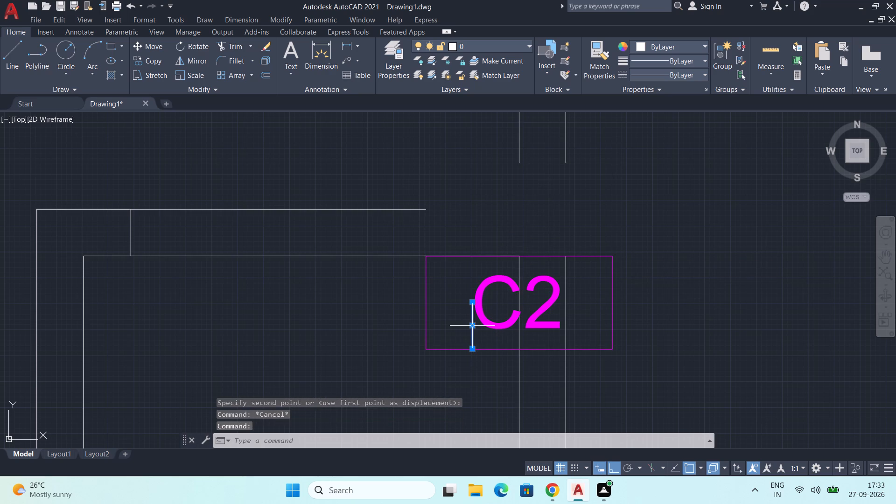
key("Delete")
Move column C2 and its label straight up about 2.4", using its top edge midpoint as base point.
scroll(473, 327, "down", 1)
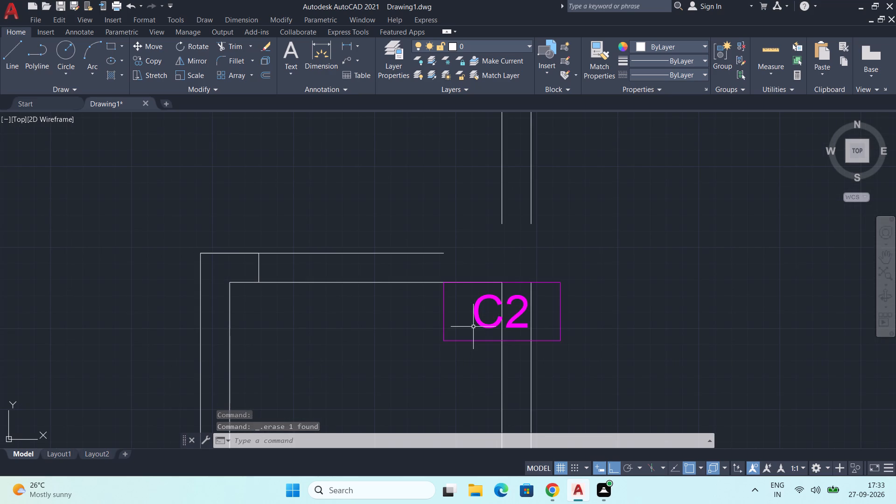
scroll(471, 313, "up", 1)
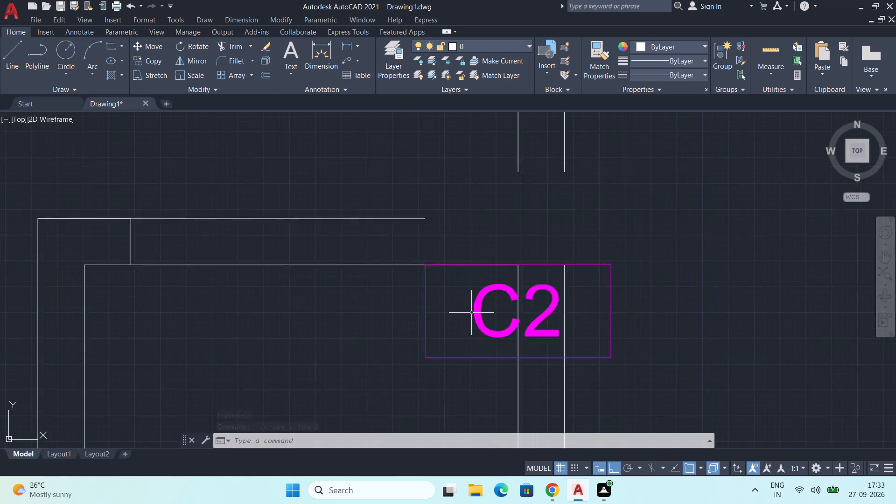
scroll(471, 313, "up", 1)
left_click(382, 217)
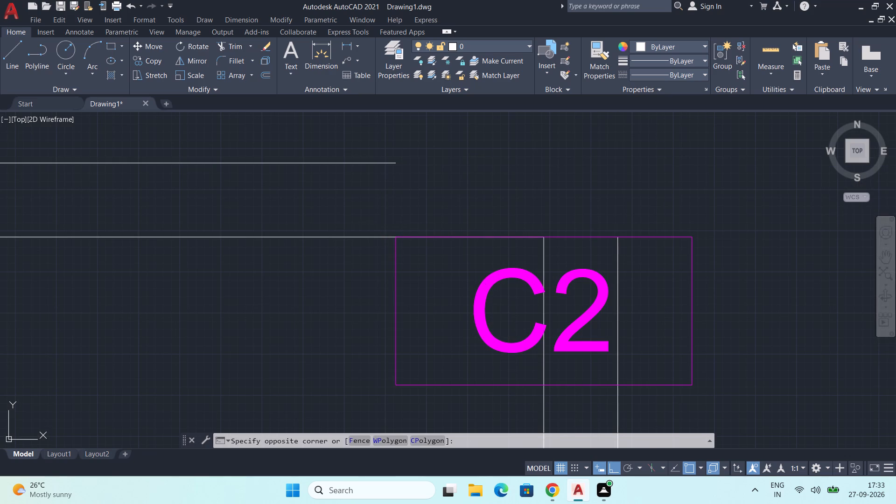
left_click(726, 403)
key("m")
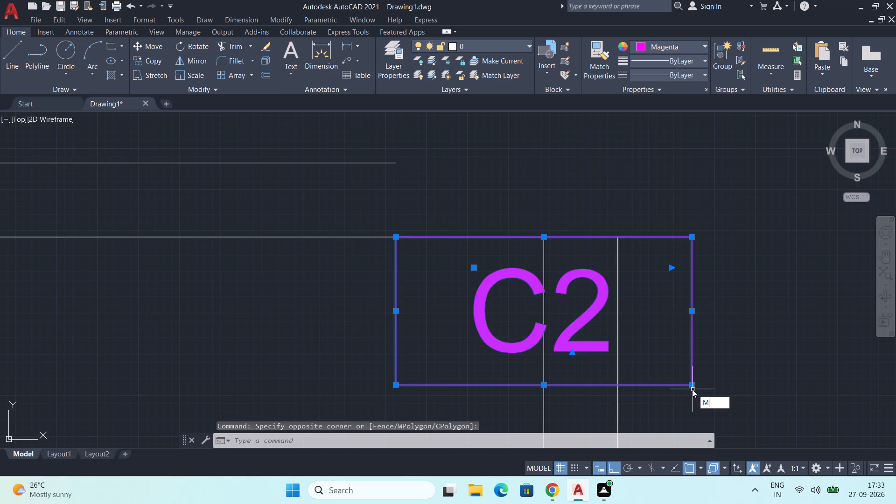
key("Return")
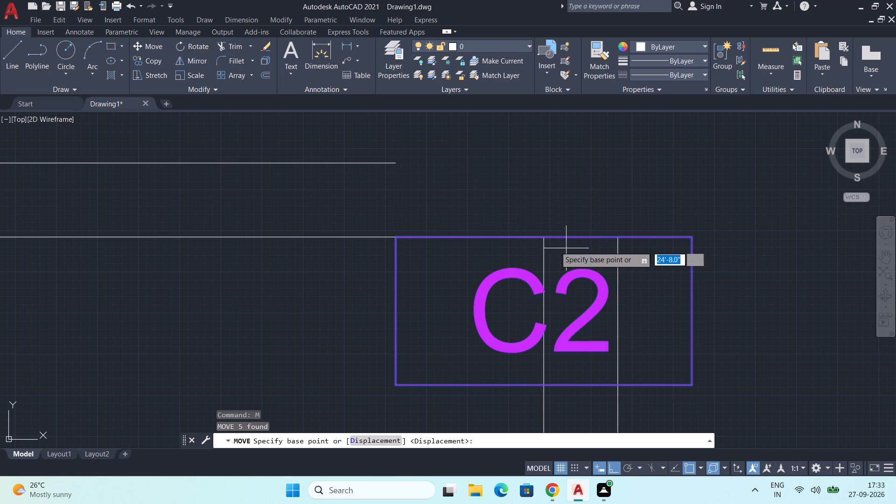
left_click(545, 236)
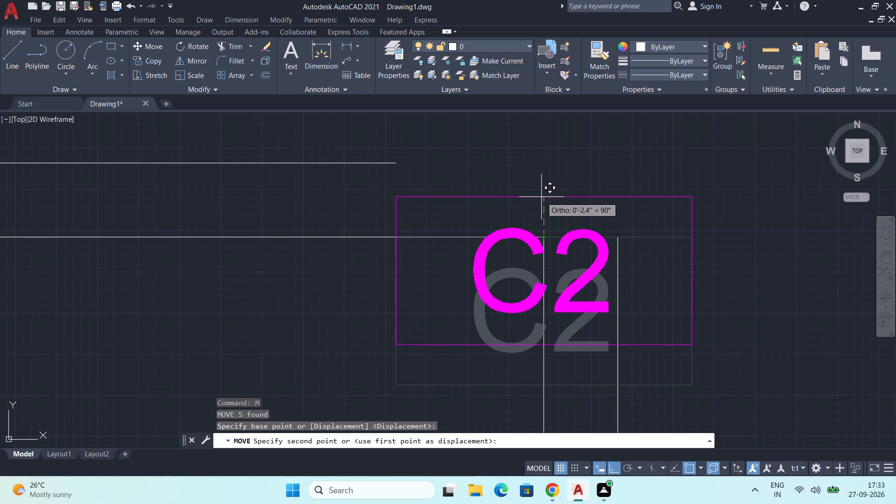
left_click(542, 197)
key("space")
Trim away the horizontal and vertical wall line portions that run inside the column C2 box.
scroll(356, 322, "down", 1)
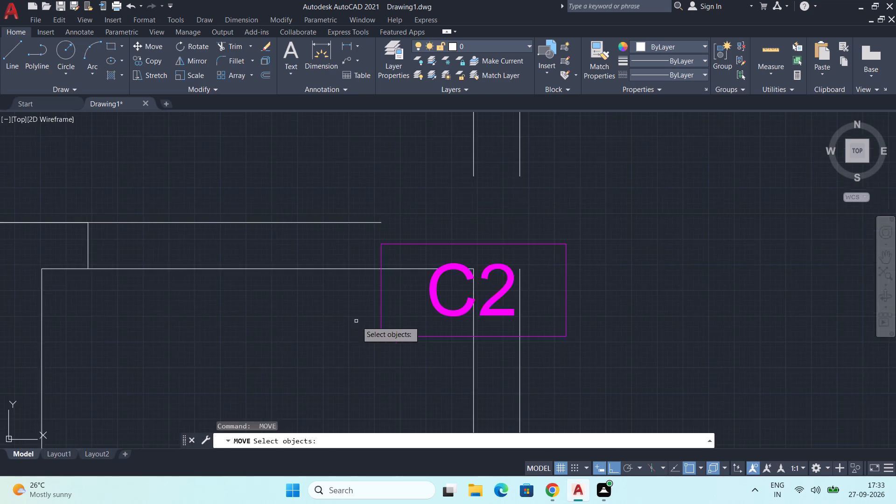
middle_click_drag(359, 321, 420, 336)
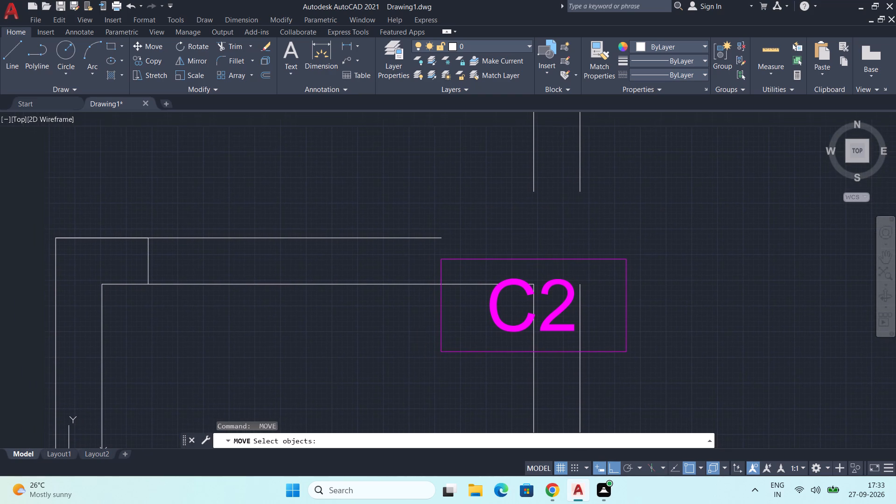
scroll(442, 328, "up", 1)
key("space")
type("TR")
key("Return")
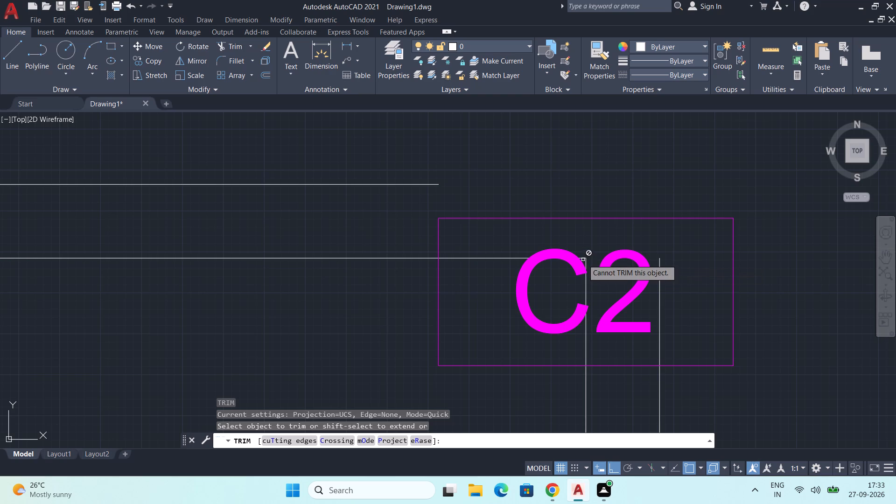
left_click(587, 263)
left_click(585, 257)
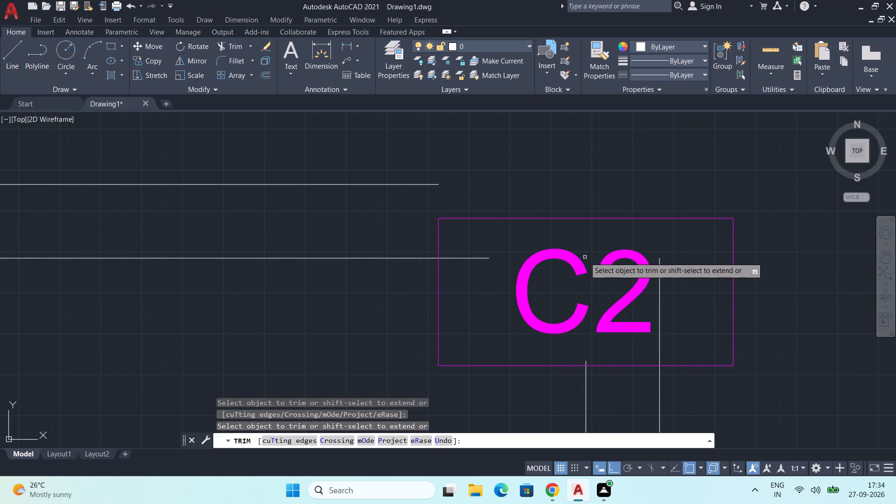
left_click(463, 258)
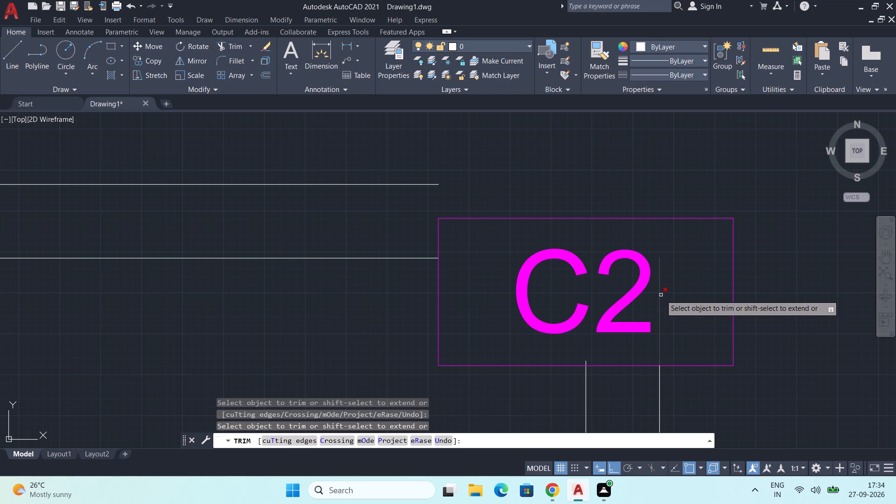
left_click(661, 295)
scroll(579, 369, "up", 3)
left_click(595, 341)
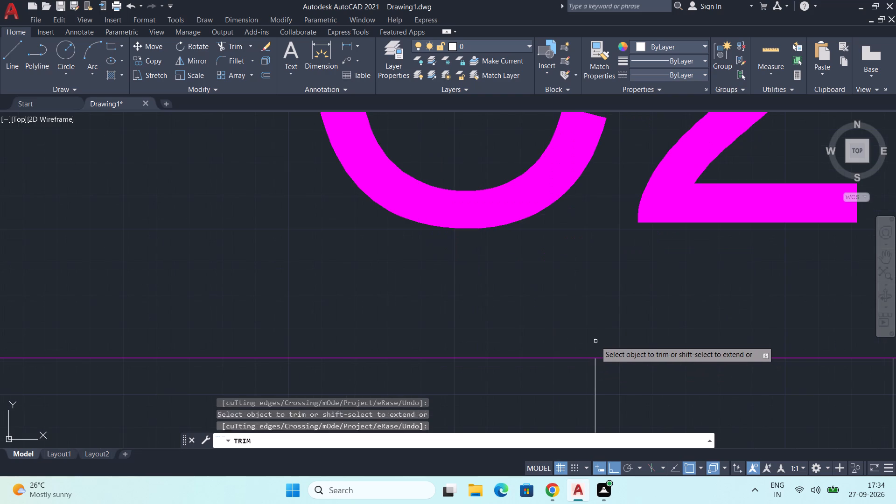
key("space")
Offset the short line across the small room's top wall 2'9" to the right, toward column C2.
scroll(152, 287, "down", 3)
middle_click_drag(152, 287, 390, 337)
middle_click_drag(21, 245, 84, 259)
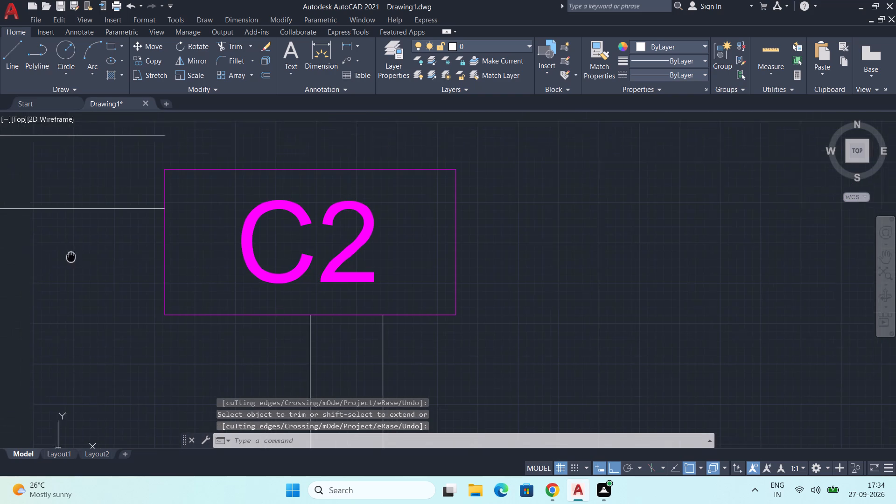
middle_click_drag(84, 259, 381, 317)
scroll(384, 317, "down", 1)
middle_click_drag(366, 319, 457, 324)
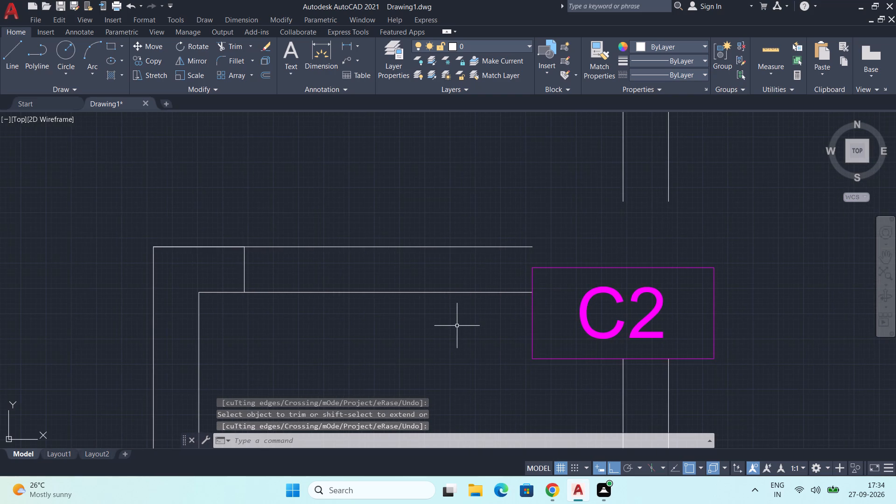
type("OFF")
key("Return")
type("2'")
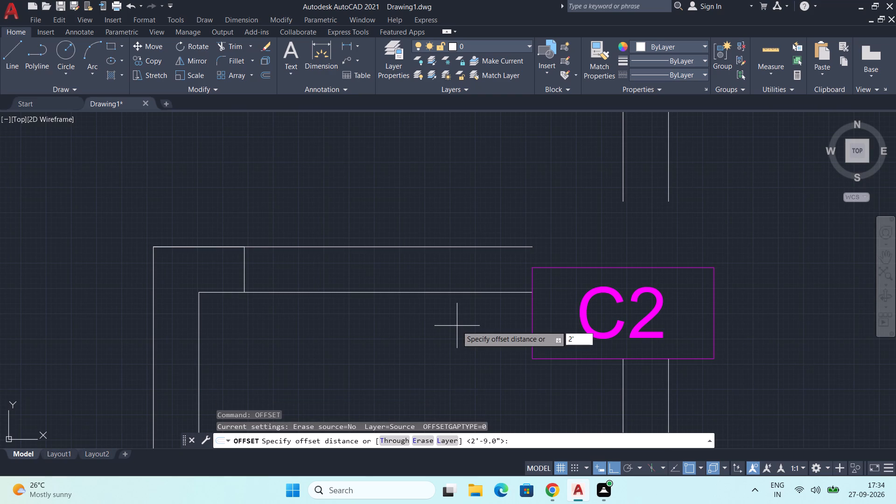
type("9\"")
key("Return")
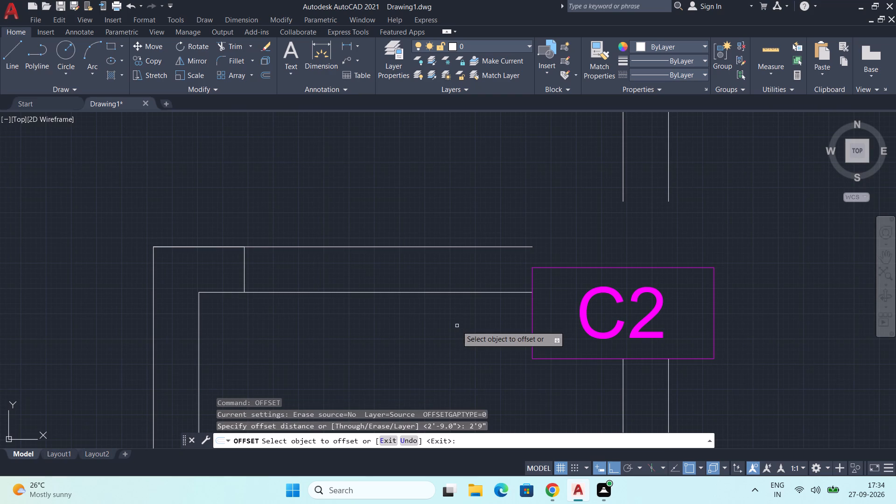
left_click(243, 275)
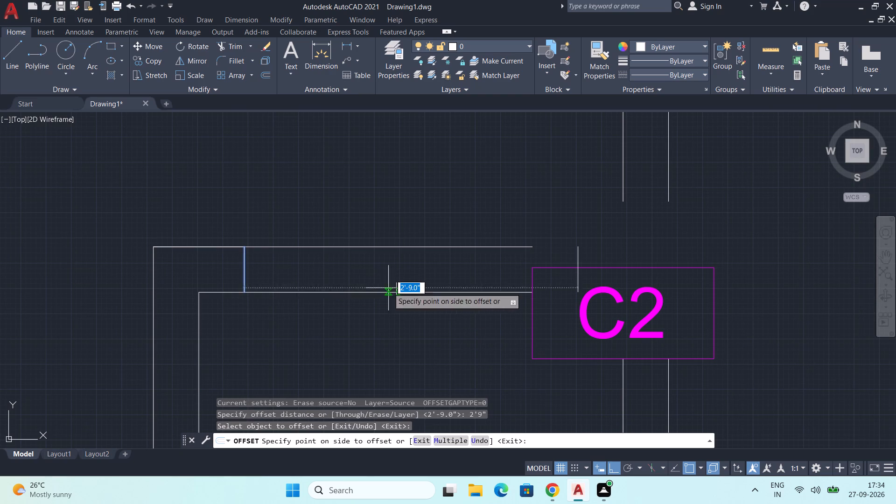
left_click(528, 289)
key("space")
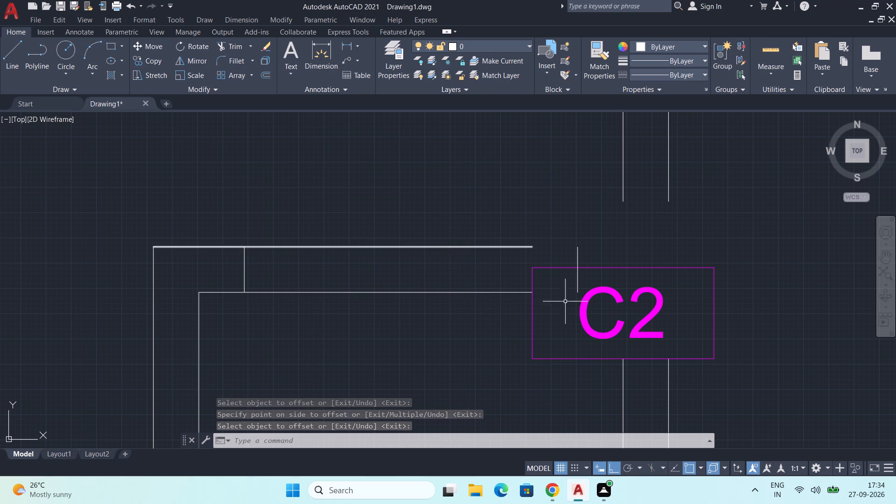
Move column C2 and its label about 4.5" right so its left edge meets the offset line.
left_click(518, 259)
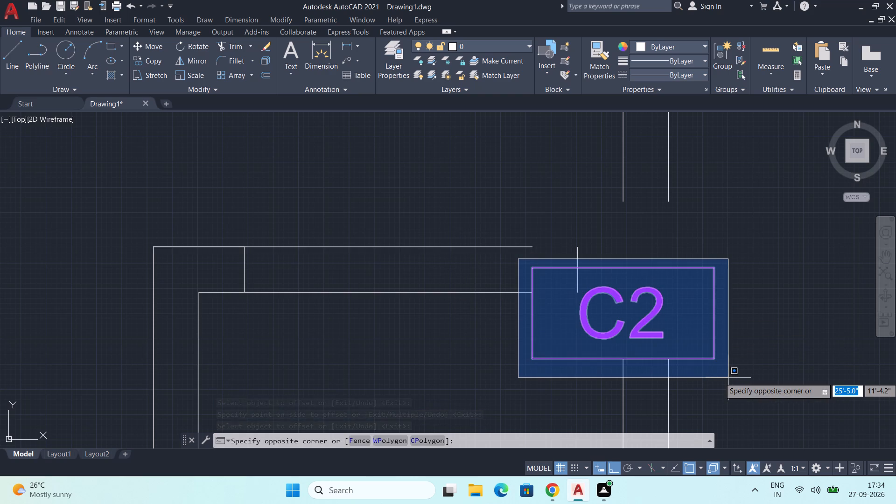
left_click(734, 378)
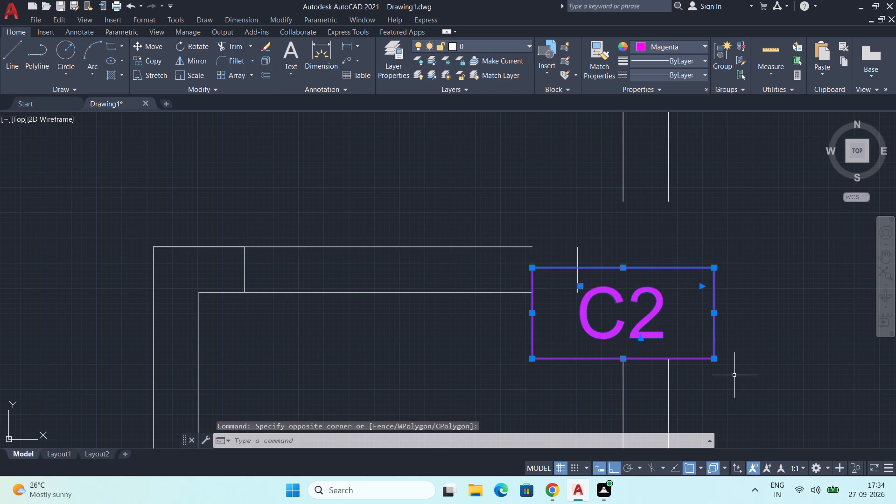
key("m")
key("Return")
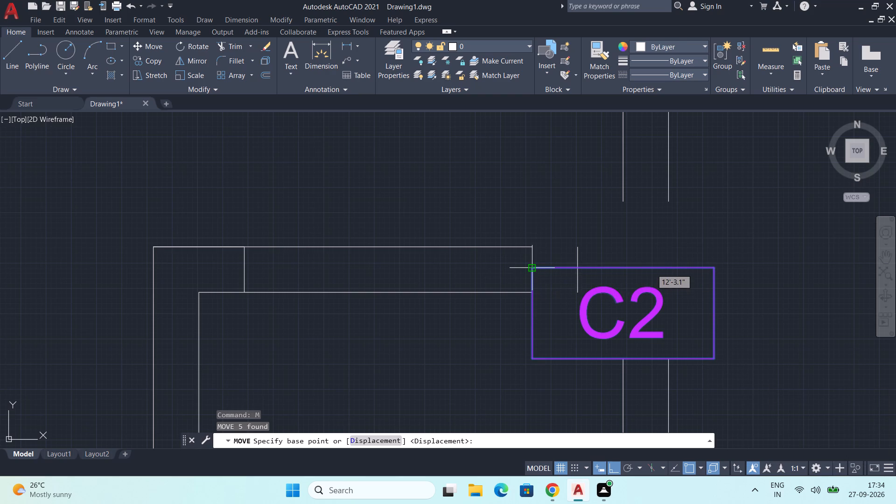
left_click(530, 269)
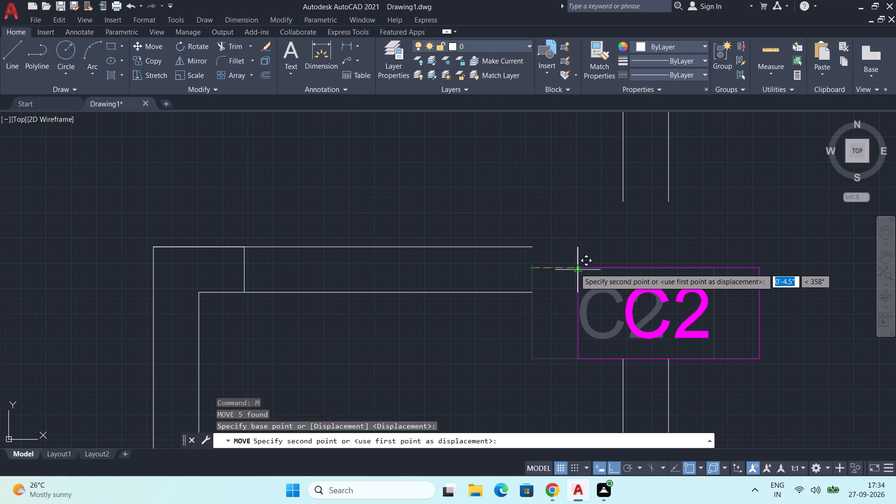
left_click(575, 268)
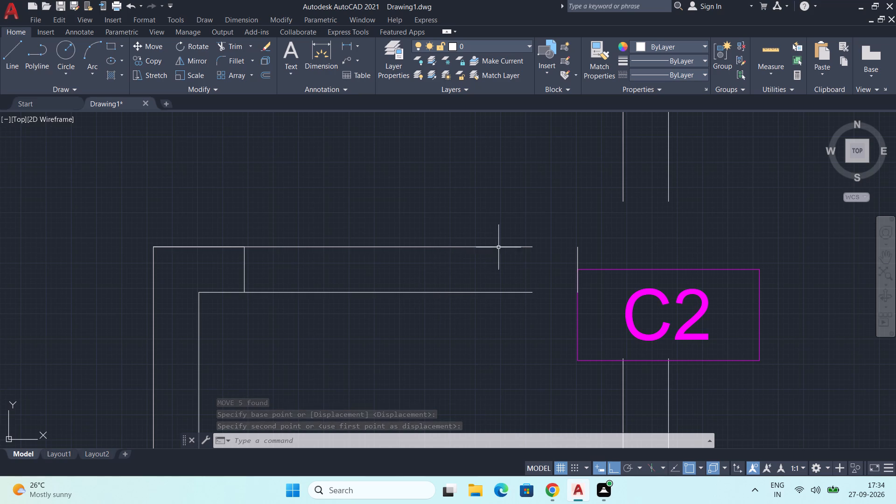
Trim both top wall lines between the short end line and column C2, and remove the offset line, to open the door gap.
type("TR")
key("Return")
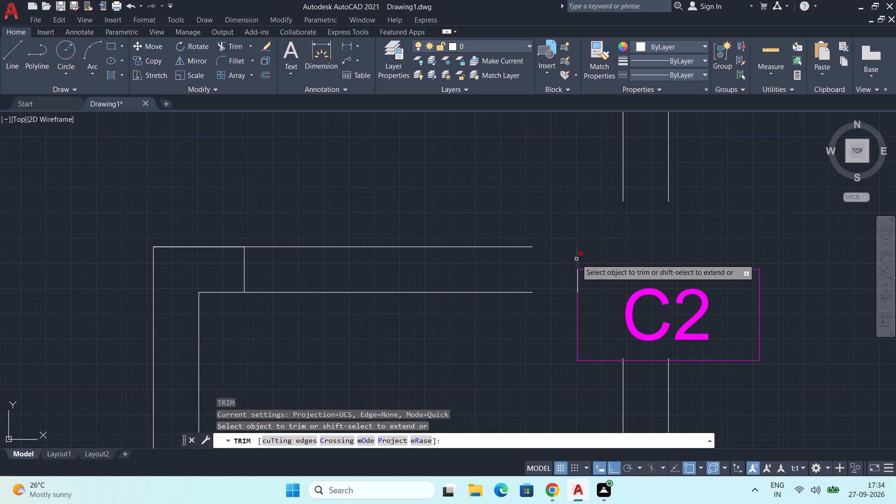
left_click(576, 259)
left_click(503, 219)
left_click(464, 309)
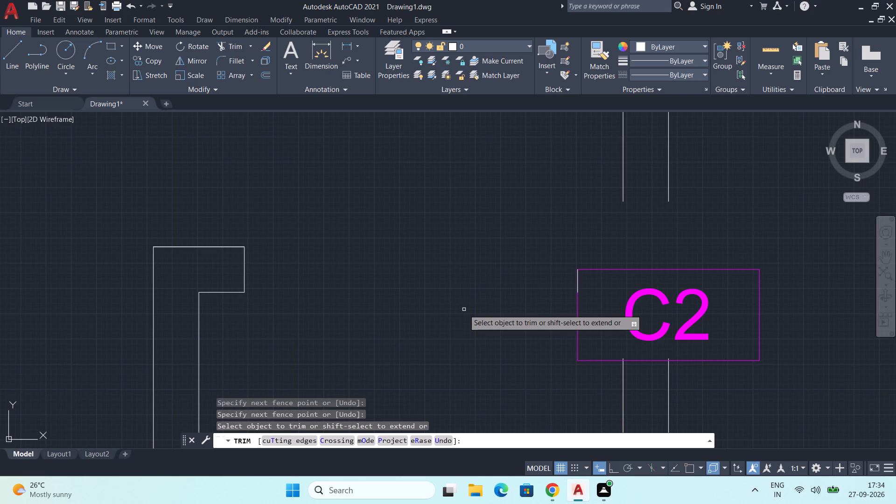
scroll(470, 322, "down", 2)
scroll(518, 316, "up", 3)
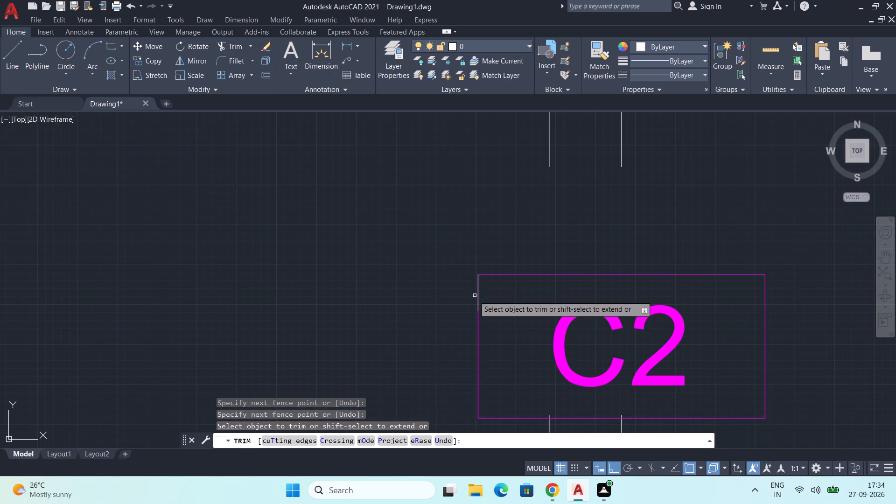
left_click(479, 291)
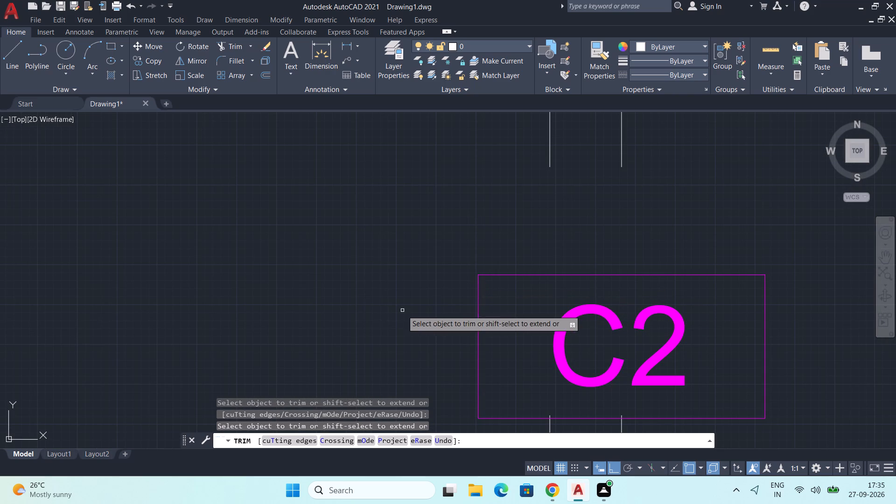
key("space")
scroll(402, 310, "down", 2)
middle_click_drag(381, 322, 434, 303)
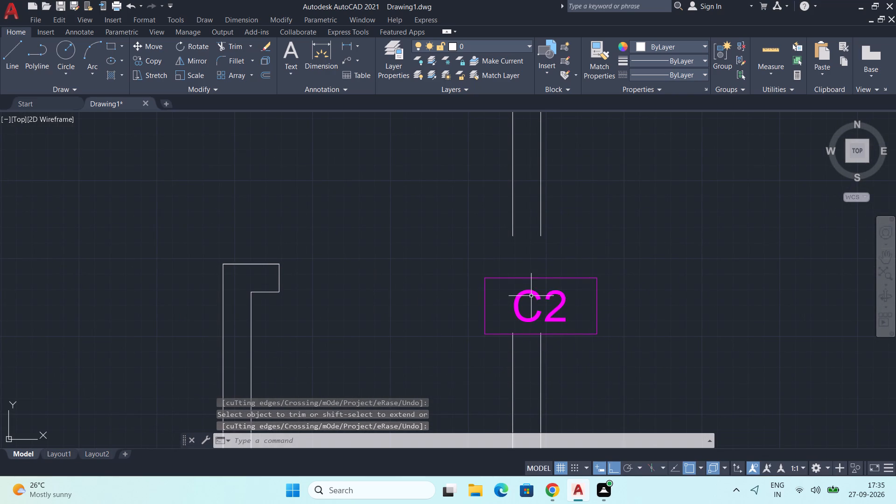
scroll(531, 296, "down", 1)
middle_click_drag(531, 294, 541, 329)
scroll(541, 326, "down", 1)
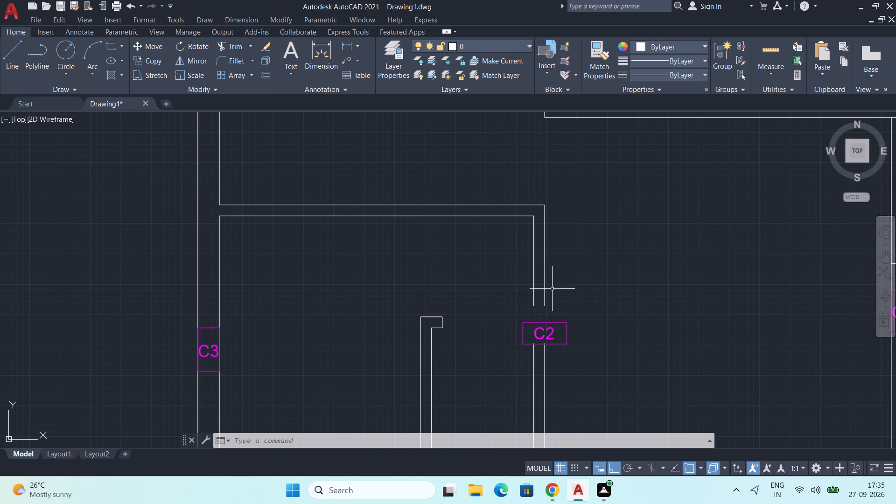
Stretch the lower line of the horizontal wall above column C2 to meet the outer vertical line at its right-hand corner.
middle_click_drag(553, 289, 562, 310)
scroll(554, 306, "up", 1)
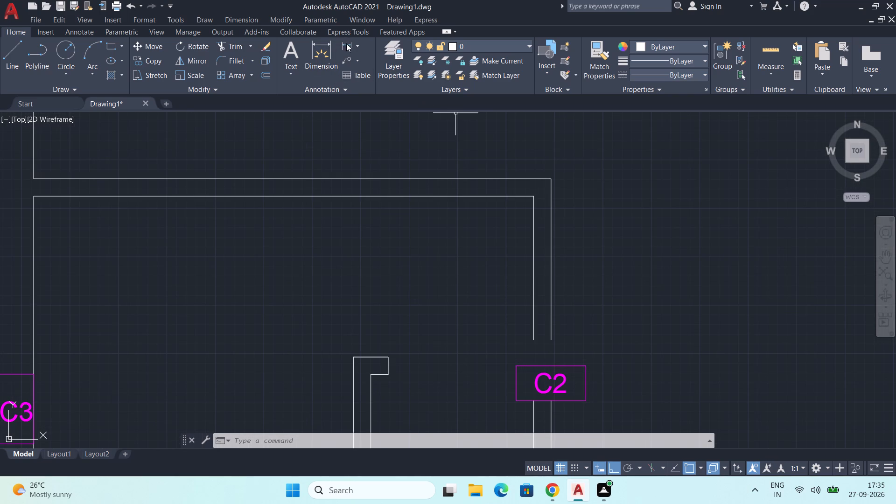
middle_click_drag(463, 253, 459, 287)
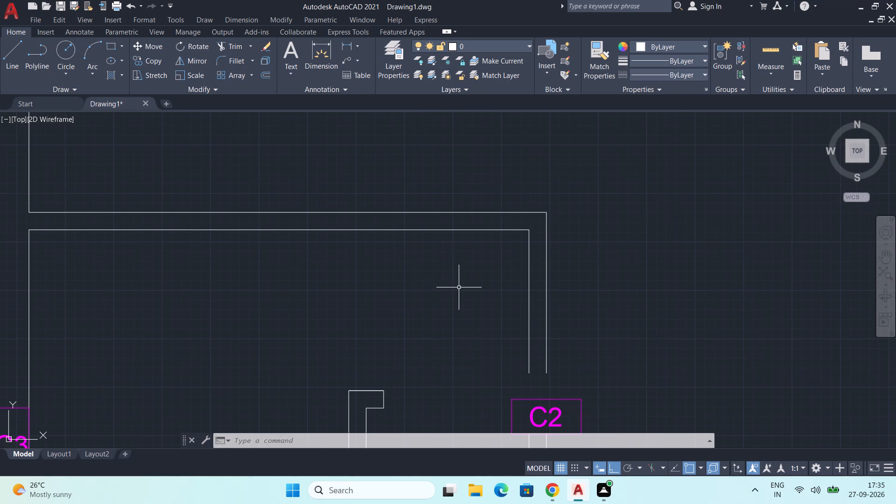
left_click(473, 230)
scroll(517, 238, "up", 2)
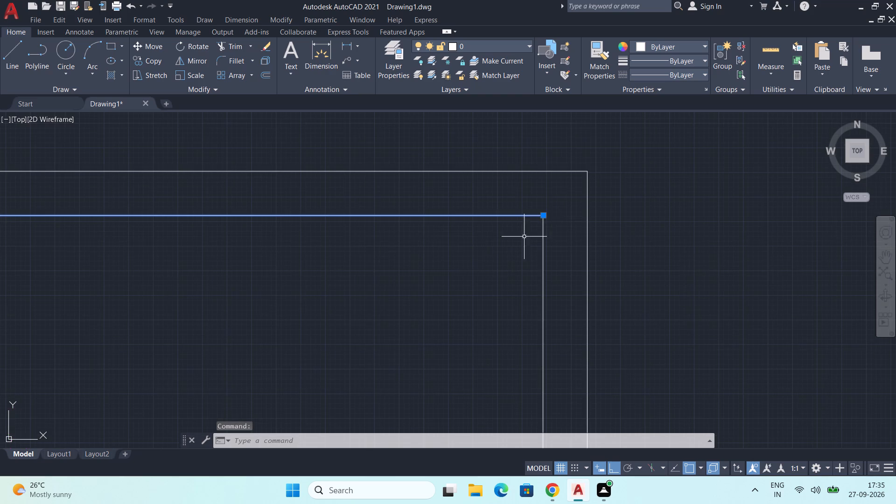
left_click(545, 216)
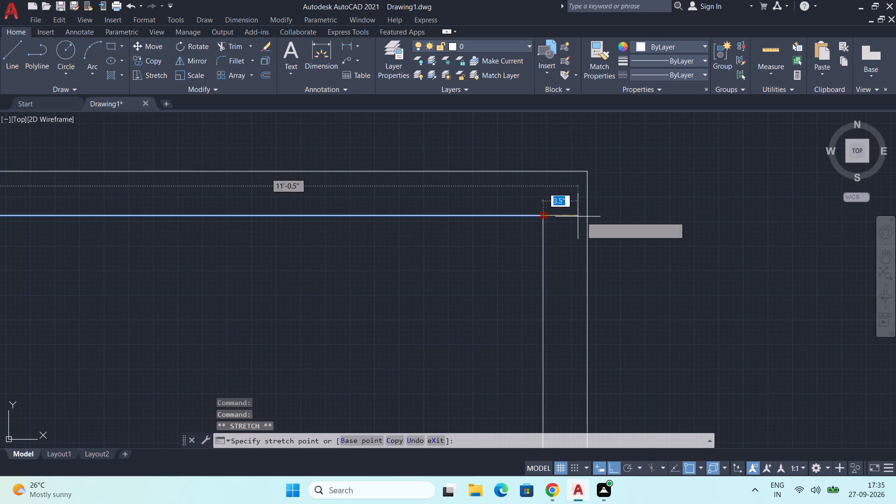
left_click(586, 217)
scroll(586, 217, "up", 1)
key("Escape")
middle_click_drag(560, 314, 567, 296)
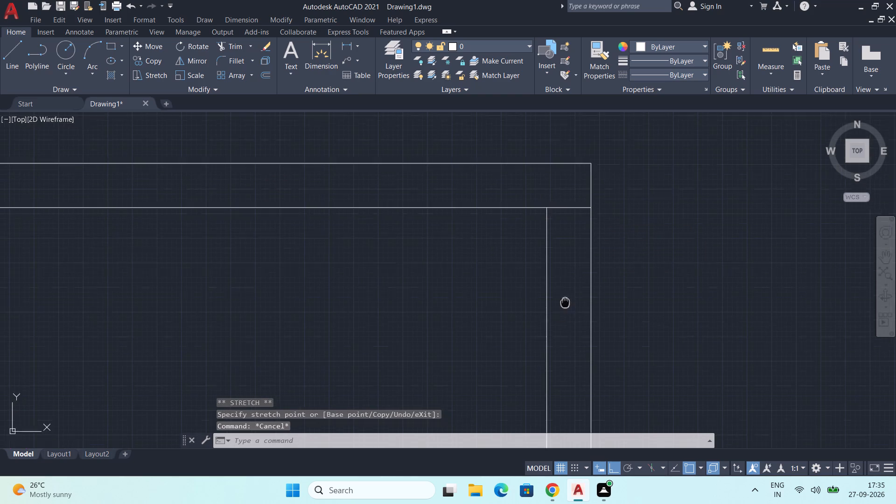
Trim away both short vertical wall lines hanging below the horizontal wall toward column C2, leaving the wall with a closed end.
middle_click_drag(567, 296, 574, 272)
scroll(560, 281, "down", 2)
type("TR")
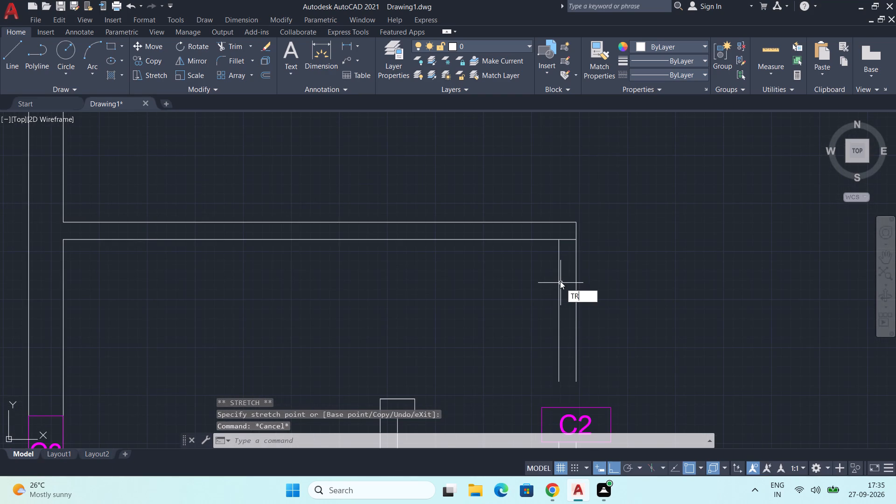
key("Return")
left_click(534, 300)
left_click(618, 308)
scroll(618, 306, "down", 2)
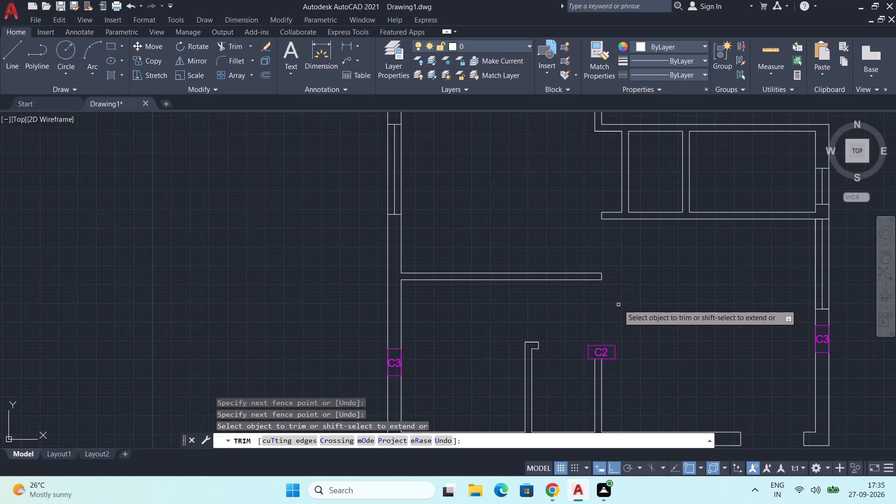
key("space")
Measure the clear distance between column C2 and the horizontal wall above it.
left_click(766, 51)
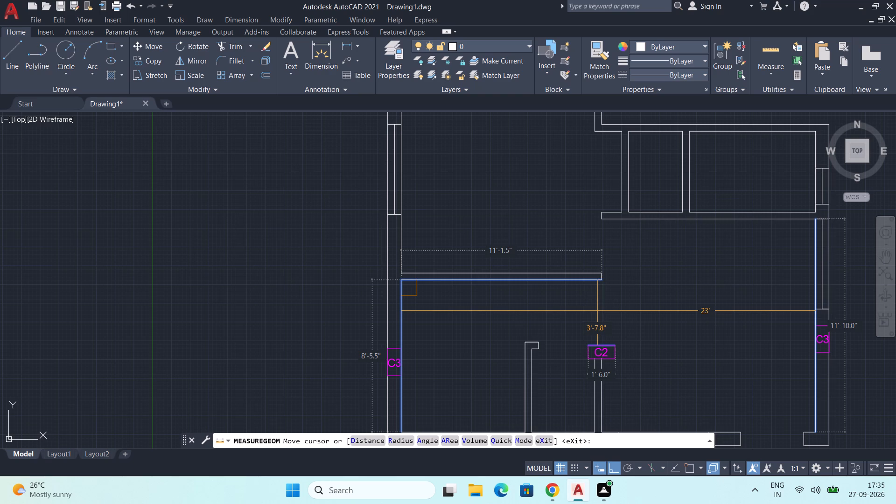
key("space")
Look over the whole floor plan to check the remaining walls and openings.
scroll(599, 312, "down", 2)
middle_click_drag(599, 295, 622, 421)
scroll(621, 397, "up", 1)
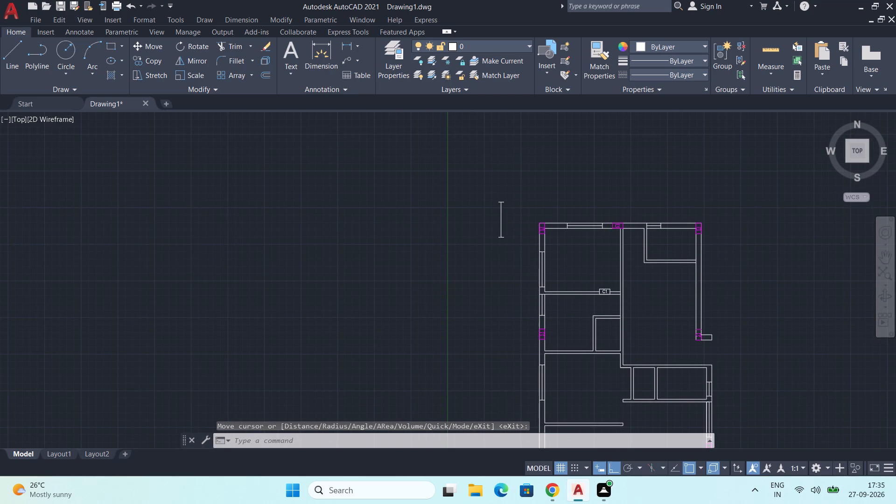
scroll(630, 344, "up", 2)
scroll(630, 338, "down", 2)
scroll(643, 410, "down", 2)
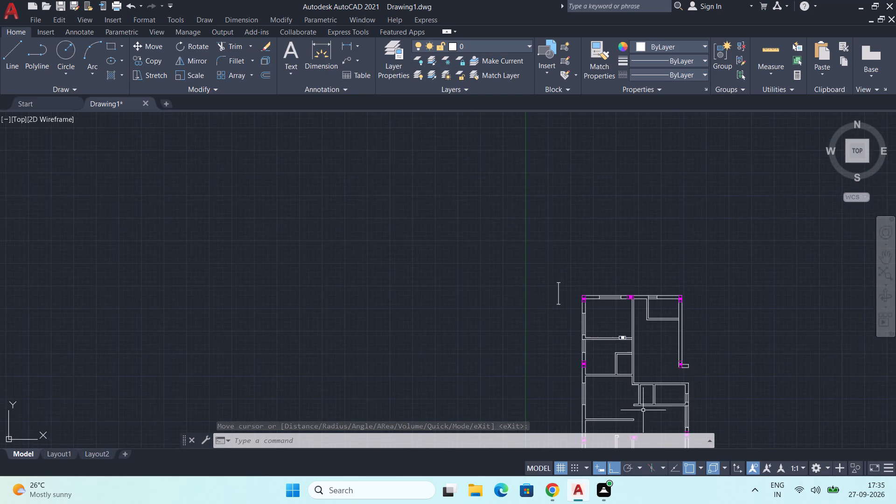
middle_click_drag(654, 384, 635, 291)
scroll(629, 340, "up", 2)
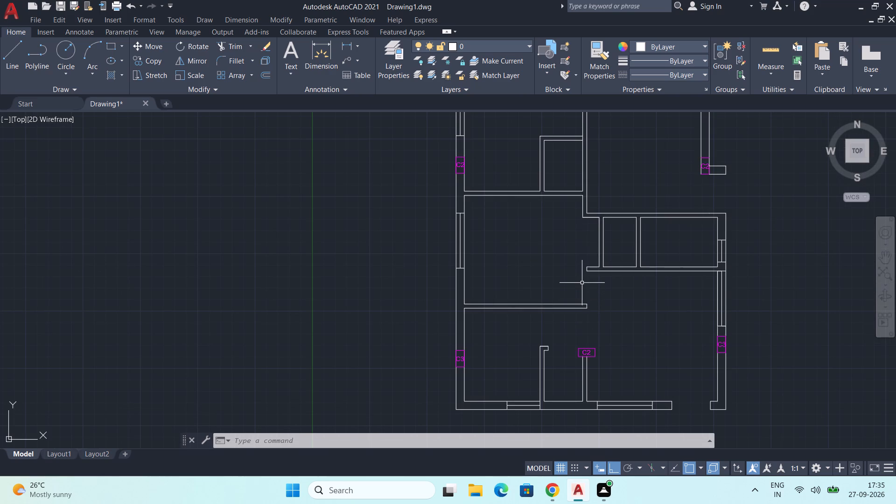
scroll(582, 282, "down", 2)
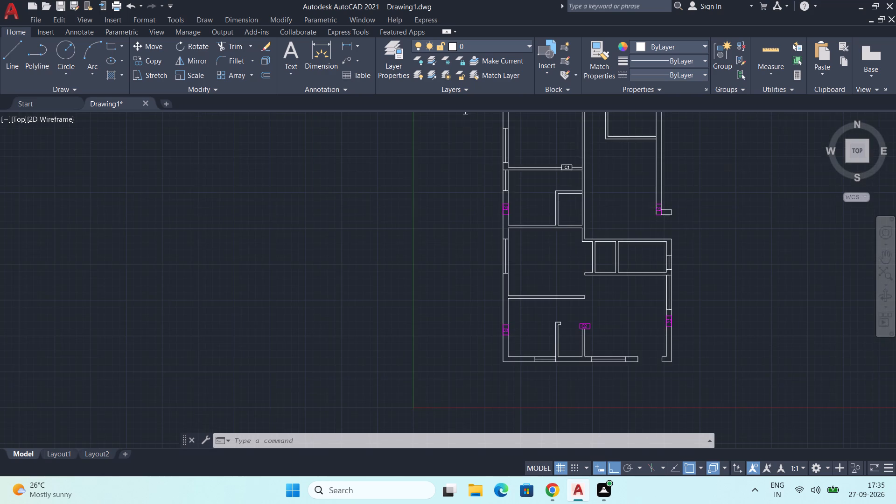
middle_click_drag(599, 277, 609, 372)
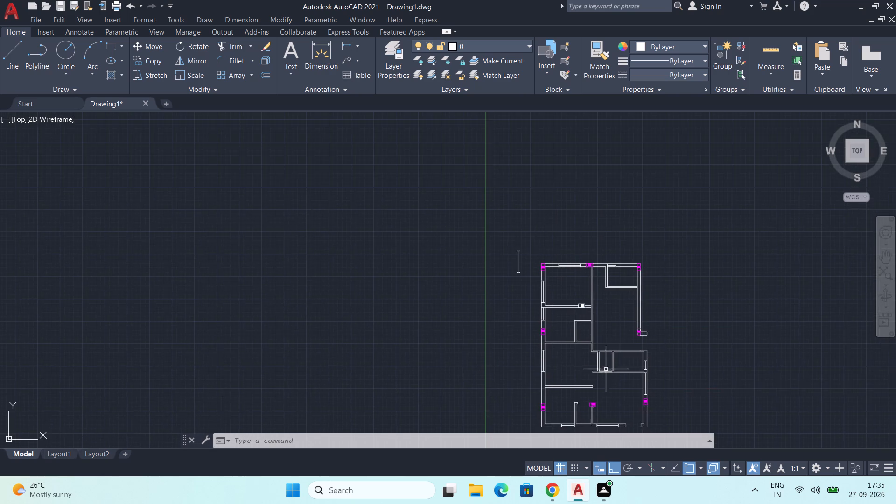
Stretch the short vertical wall line beside the small rooms downward past their lower wall, to a total length of 7'-3.5".
scroll(599, 354, "up", 2)
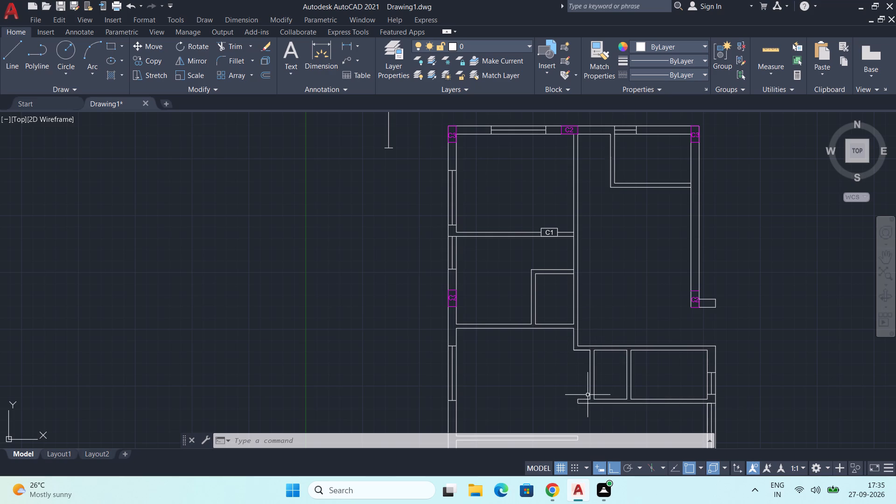
scroll(588, 395, "up", 1)
middle_click_drag(588, 395, 599, 369)
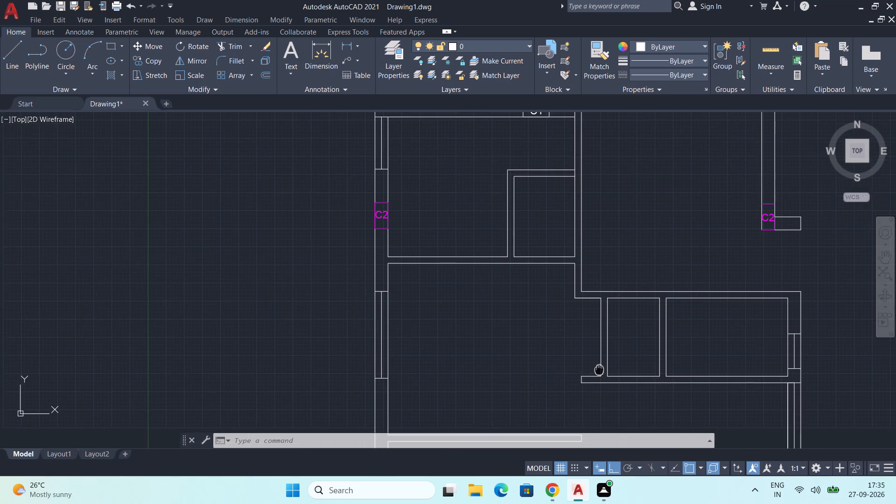
middle_click_drag(599, 369, 600, 368)
left_click(575, 287)
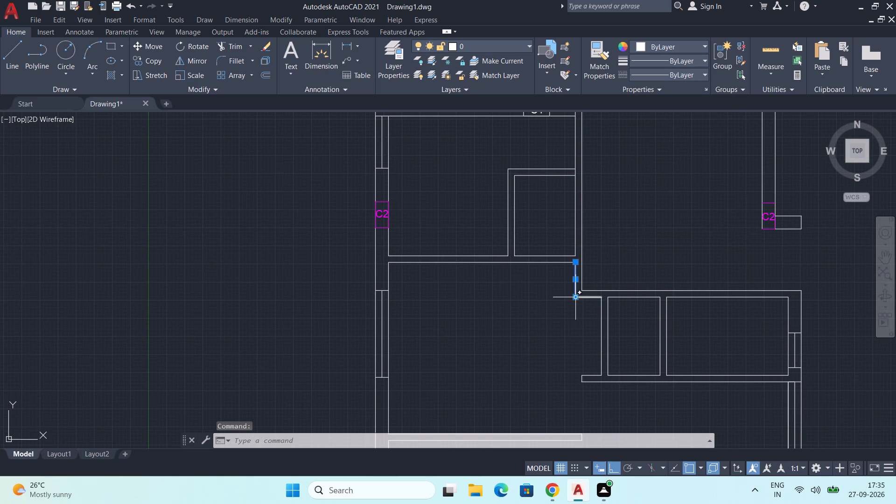
left_click(576, 297)
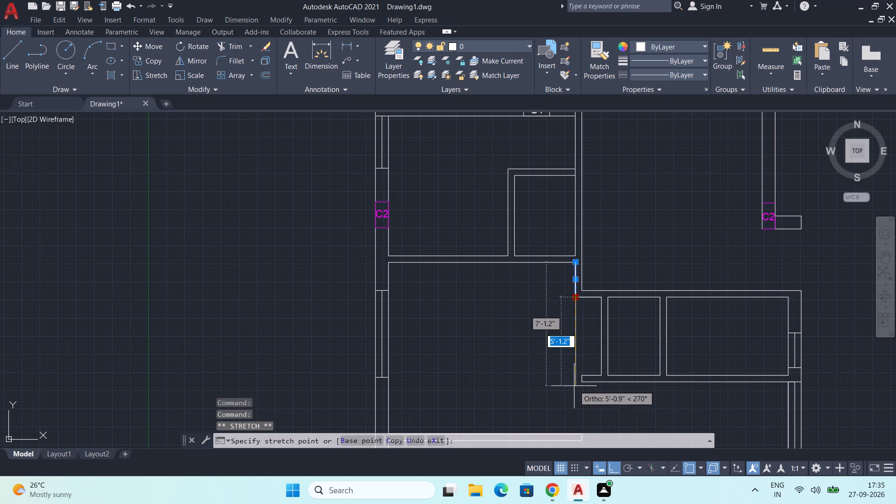
left_click(574, 389)
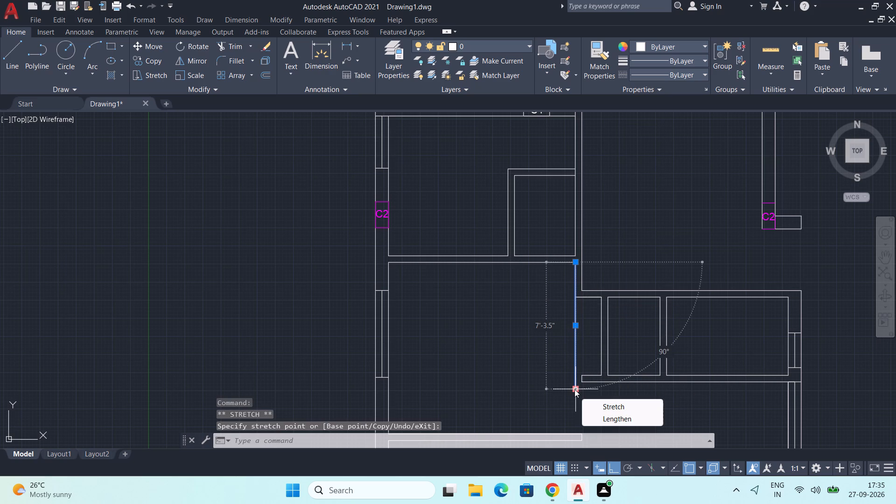
key("Escape")
scroll(574, 389, "up", 4)
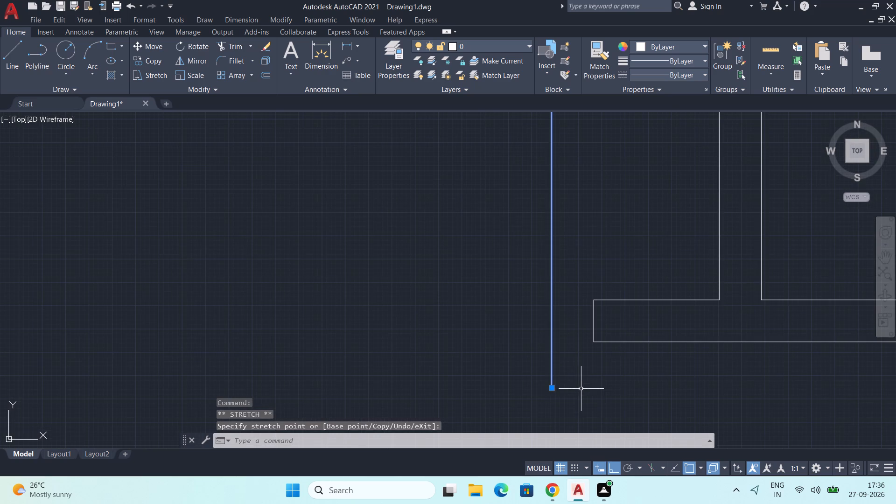
key("Escape")
Stretch the left ends of both lines of the small rooms' lower wall about 4.5" to meet the lengthened vertical line.
left_click(638, 298)
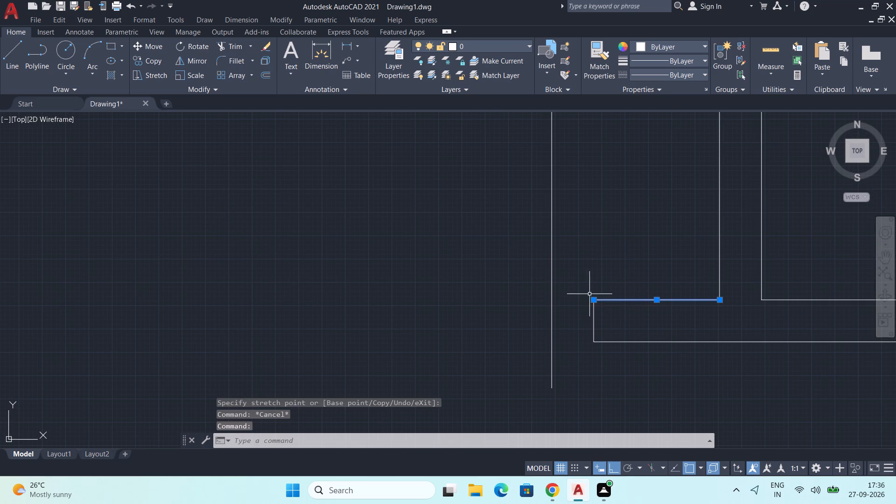
left_click(593, 299)
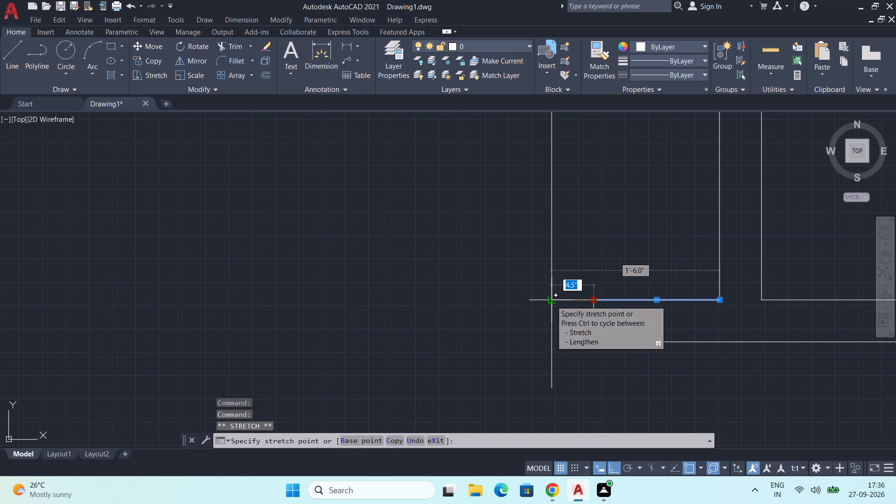
left_click(551, 301)
left_click(616, 341)
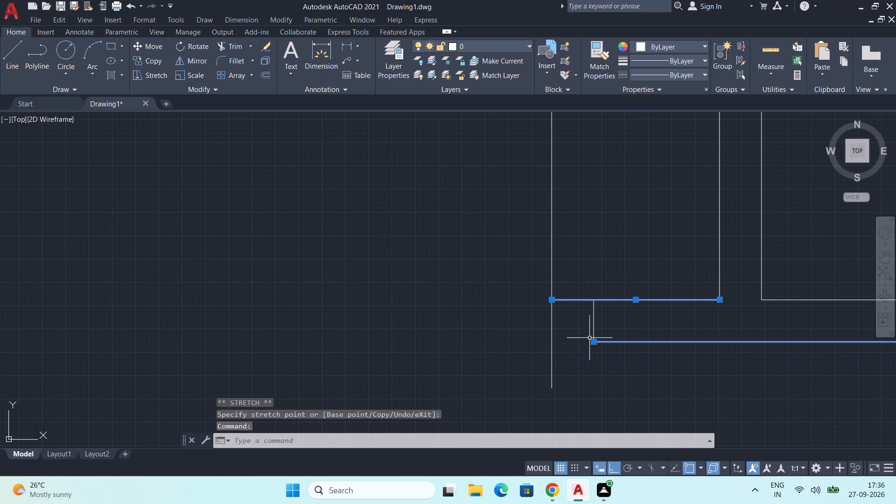
left_click(595, 343)
left_click(553, 343)
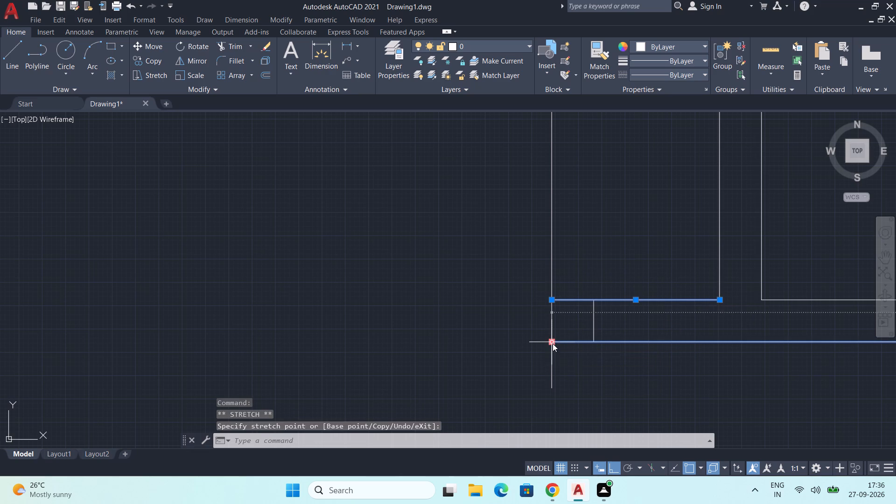
key("Escape")
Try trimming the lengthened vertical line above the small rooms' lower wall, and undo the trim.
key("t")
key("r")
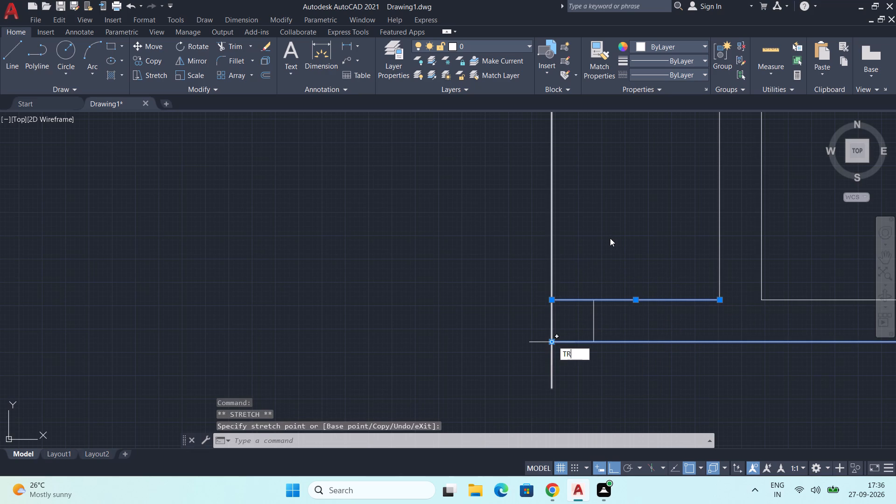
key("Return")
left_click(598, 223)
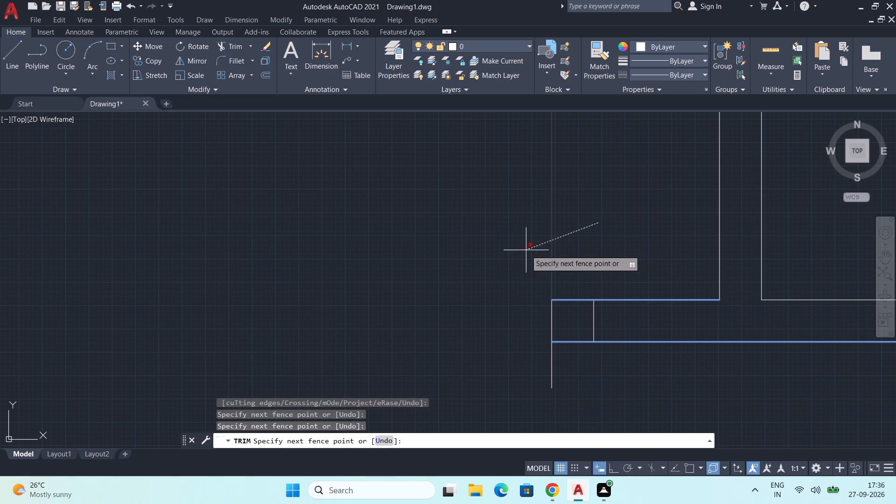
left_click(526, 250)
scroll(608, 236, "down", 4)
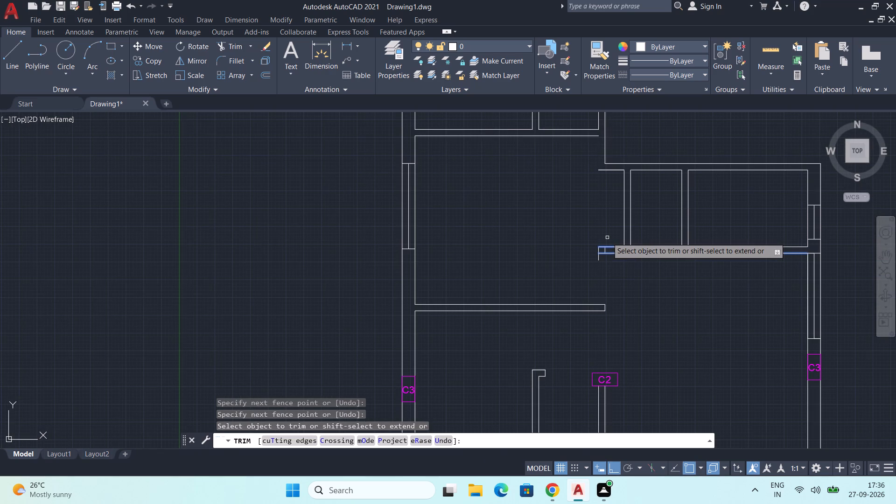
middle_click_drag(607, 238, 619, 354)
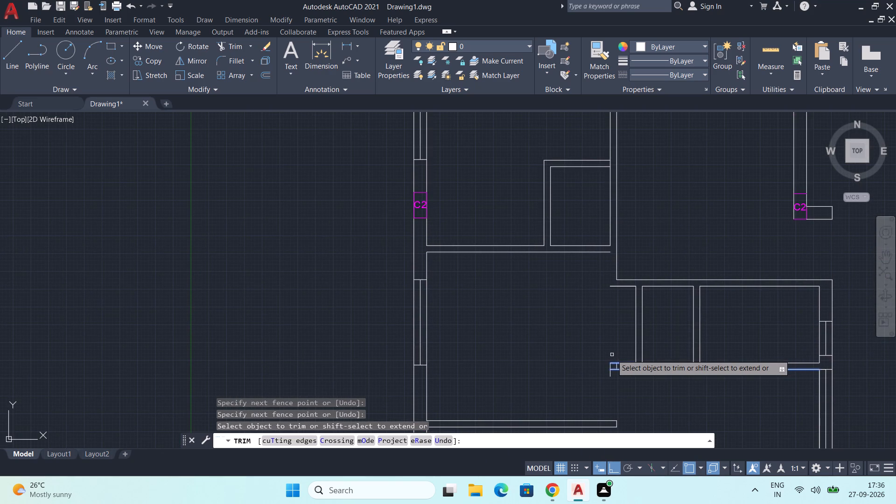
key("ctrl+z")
Trim the vertical line above and below the small rooms' lower wall end, and remove the old end line inside it.
scroll(599, 280, "down", 2)
scroll(598, 235, "down", 2)
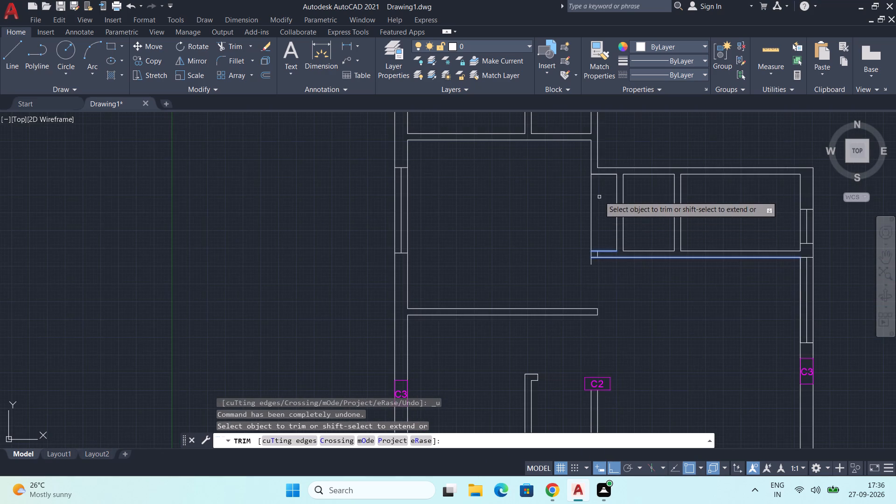
middle_click_drag(599, 181, 585, 289)
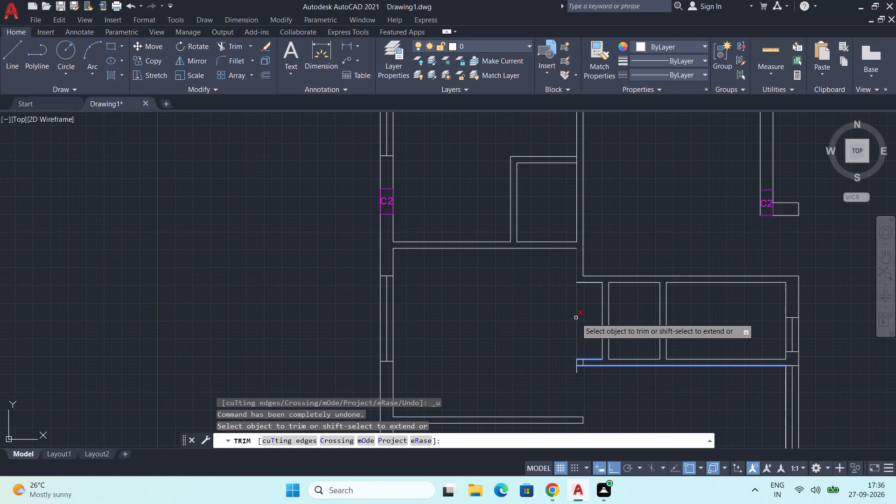
left_click(576, 318)
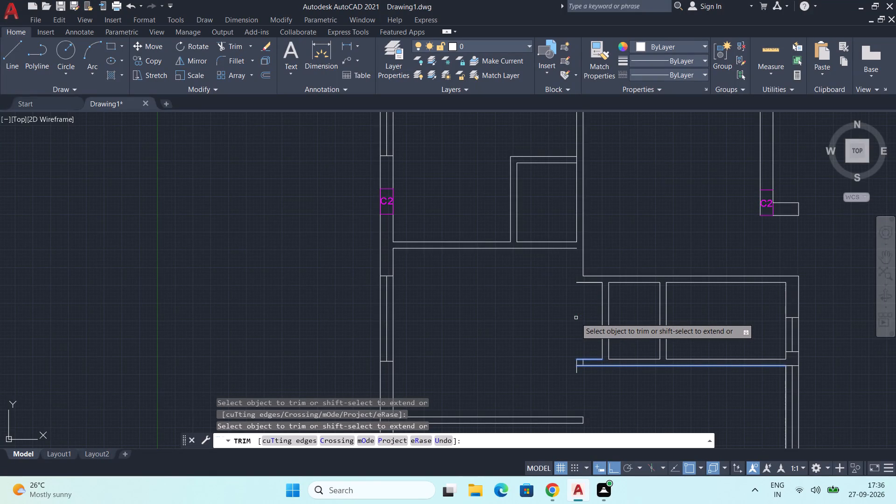
scroll(587, 376, "up", 3)
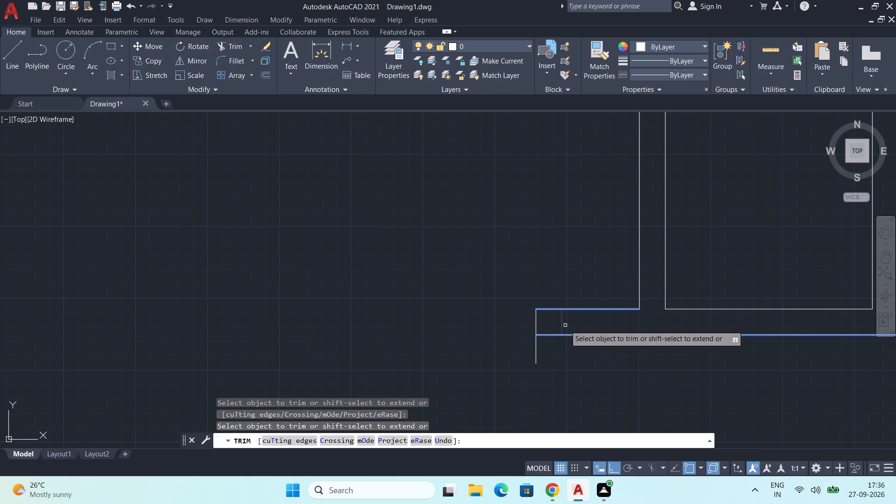
left_click(562, 323)
left_click(530, 353)
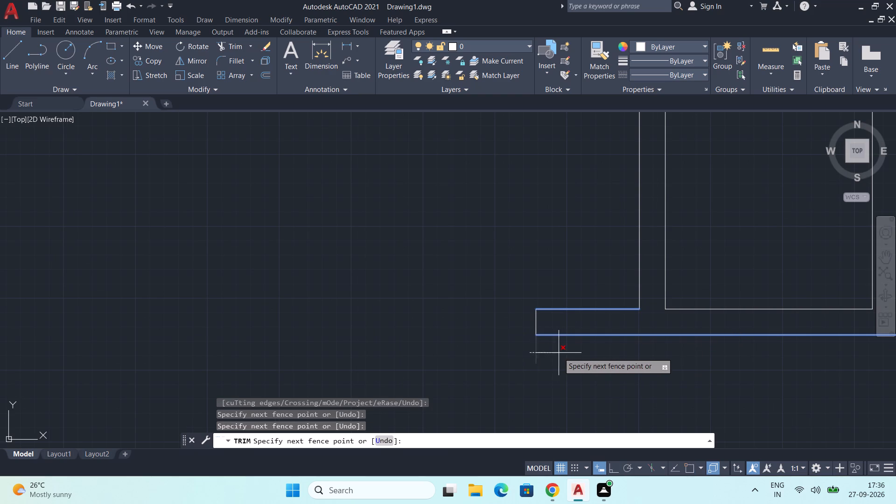
left_click(559, 353)
key("space")
Draw a vertical line joining the open end of the upper room's lower wall to the small rooms' upper wall end.
scroll(441, 300, "down", 3)
middle_click_drag(441, 295, 474, 372)
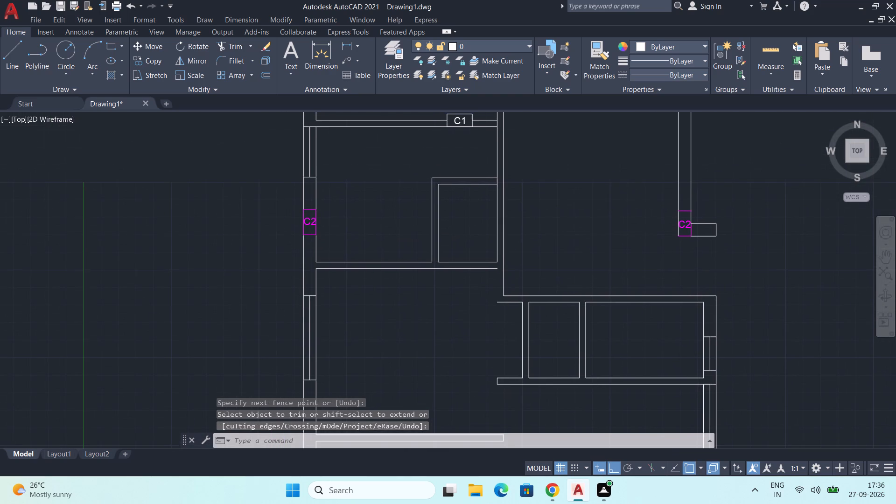
key("l")
key("Return")
scroll(512, 247, "up", 2)
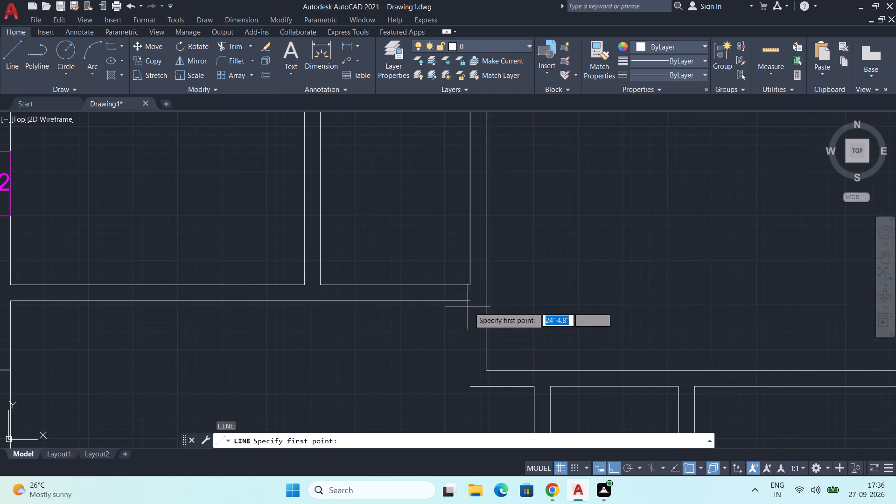
left_click(471, 302)
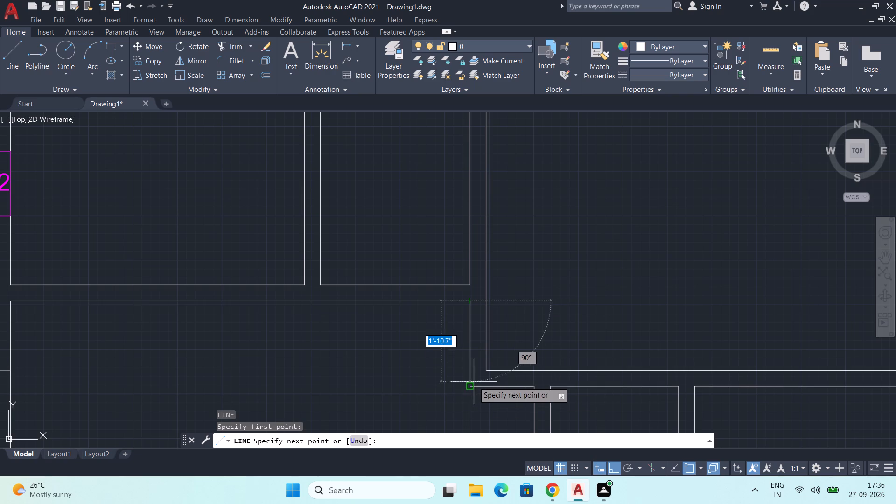
left_click(473, 388)
key("Escape")
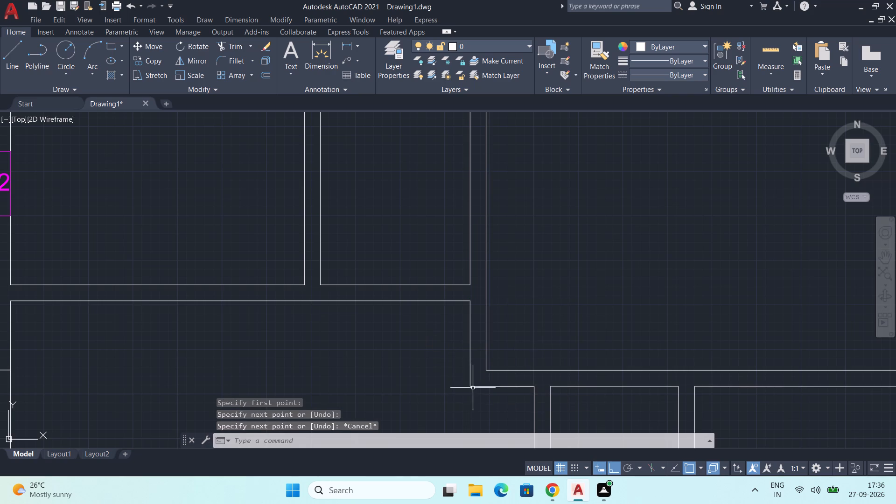
Draw a short horizontal line across the foot of the partition between the two small rooms, where it meets their lower wall.
scroll(595, 323, "down", 3)
middle_click_drag(604, 375, 600, 354)
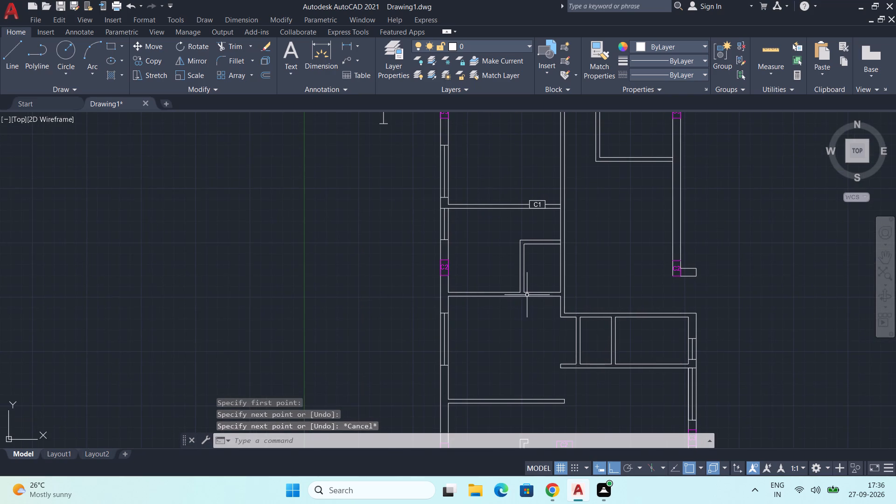
scroll(527, 282, "up", 1)
middle_click_drag(526, 229, 537, 288)
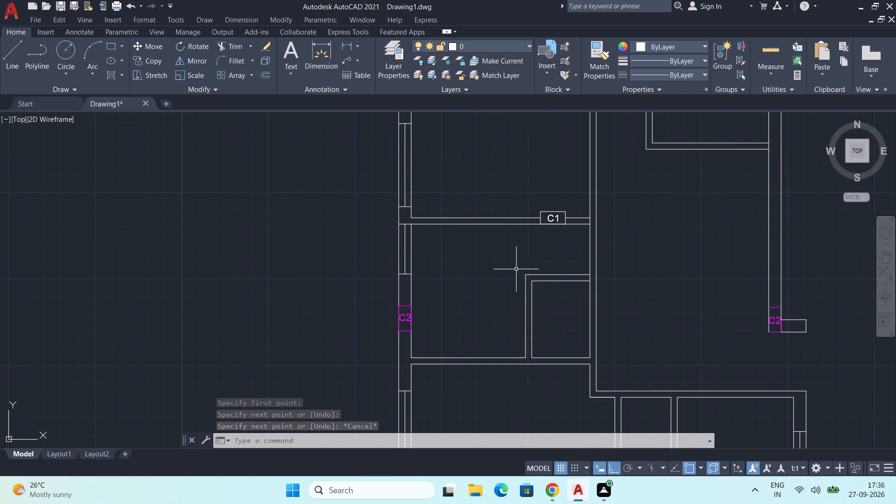
scroll(564, 342, "down", 1)
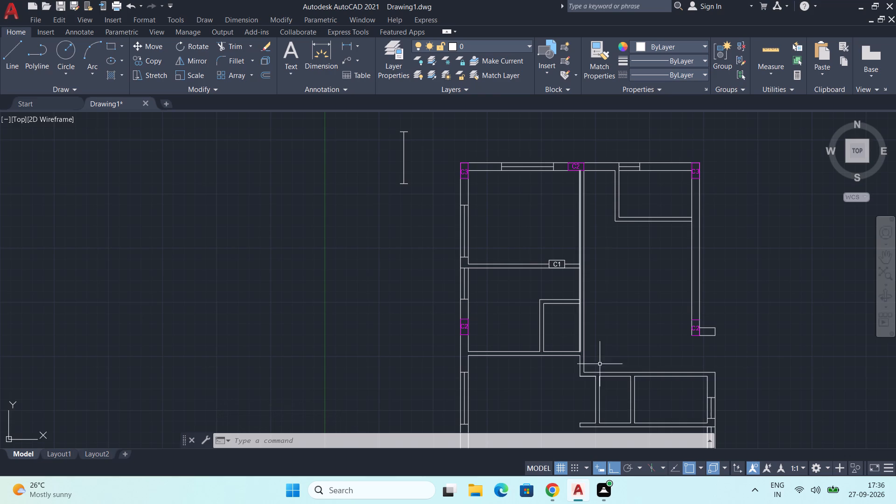
middle_click_drag(633, 398, 595, 302)
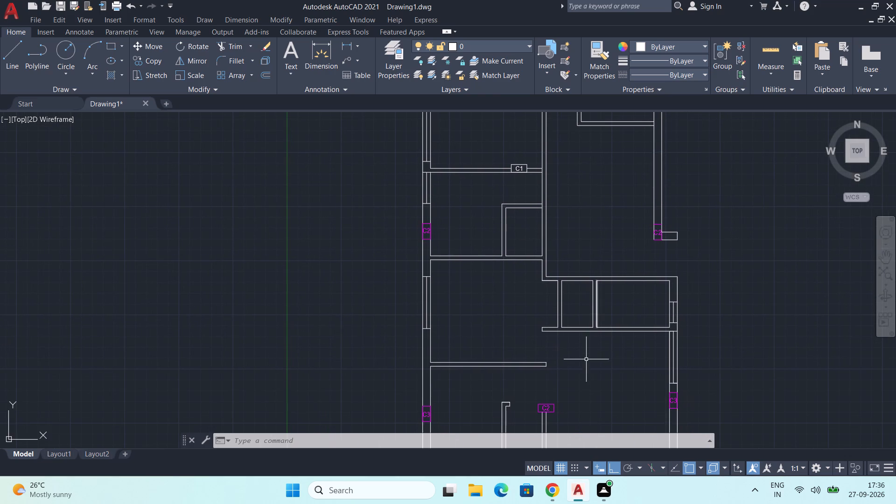
scroll(586, 361, "up", 1)
scroll(600, 289, "up", 1)
middle_click_drag(612, 331, 611, 327)
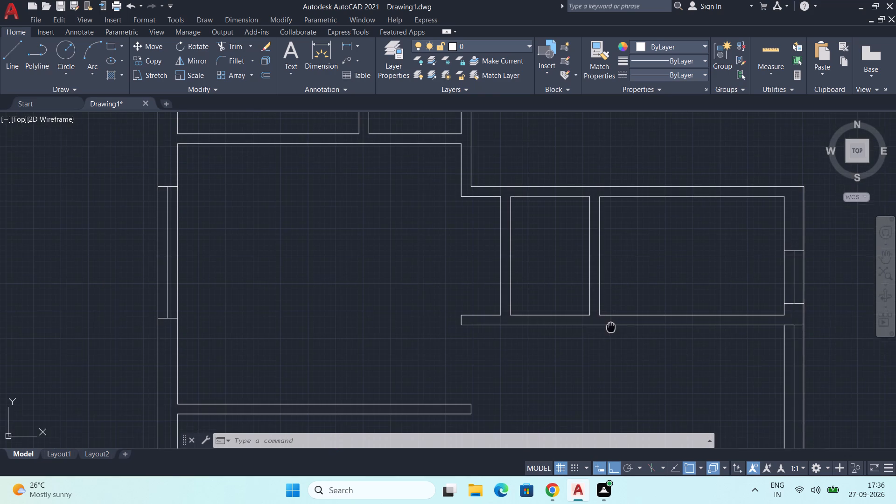
middle_click_drag(611, 327, 560, 324)
scroll(560, 324, "up", 2)
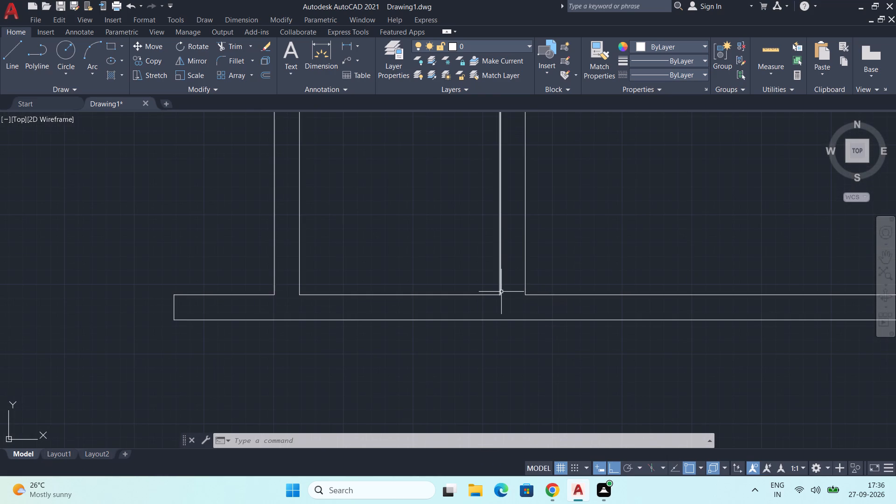
key("l")
key("Return")
left_click(498, 296)
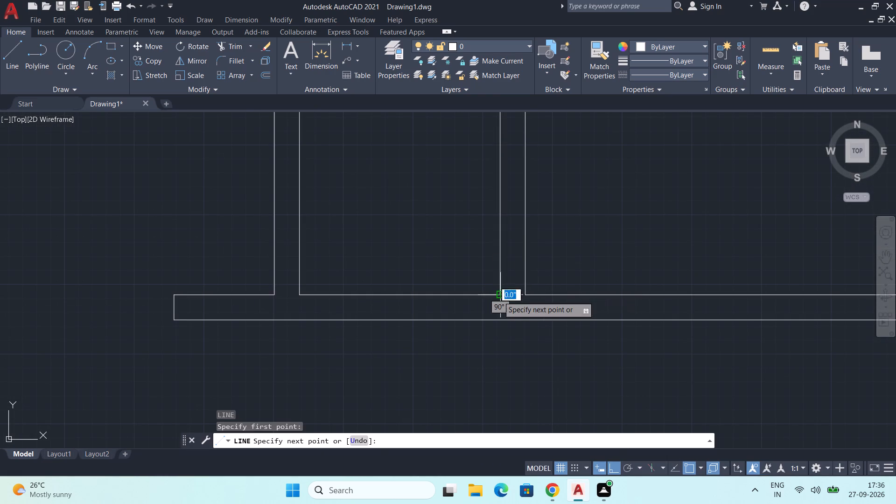
left_click(527, 296)
key("Escape")
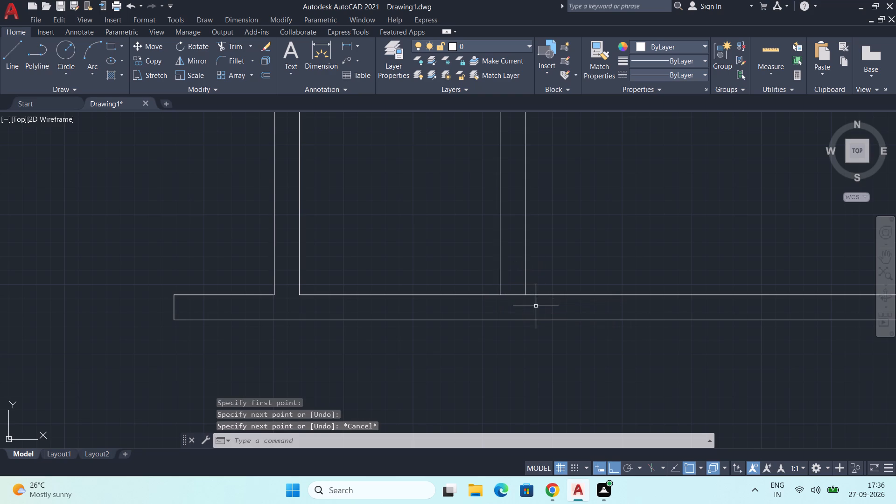
Offset the short line at the partition's foot upward by 2'6" to mark the door opening.
type("OF")
key("Return")
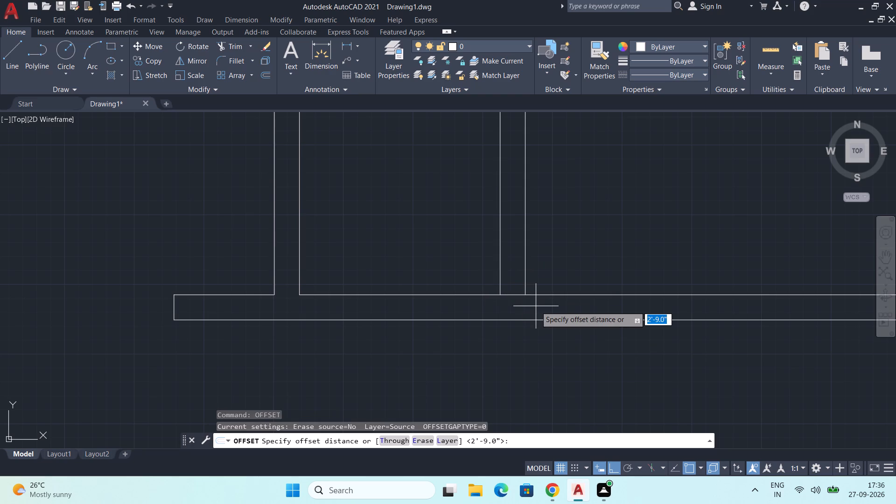
type("2'6\"")
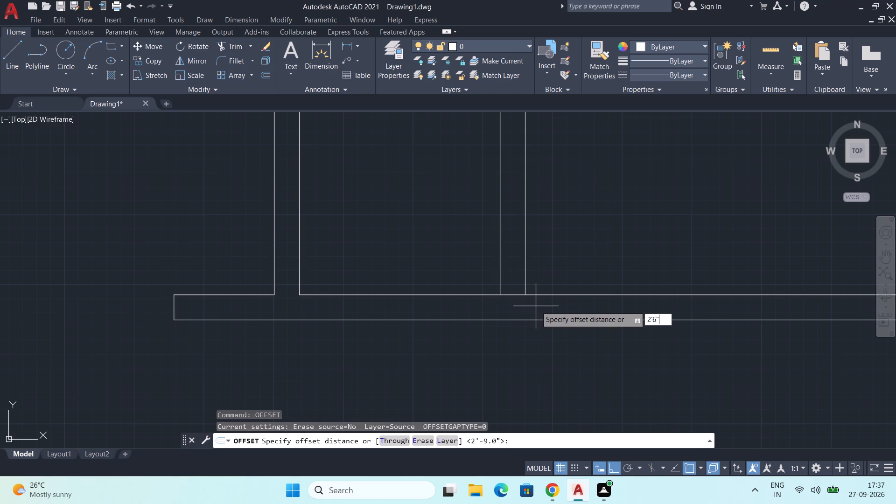
key("Return")
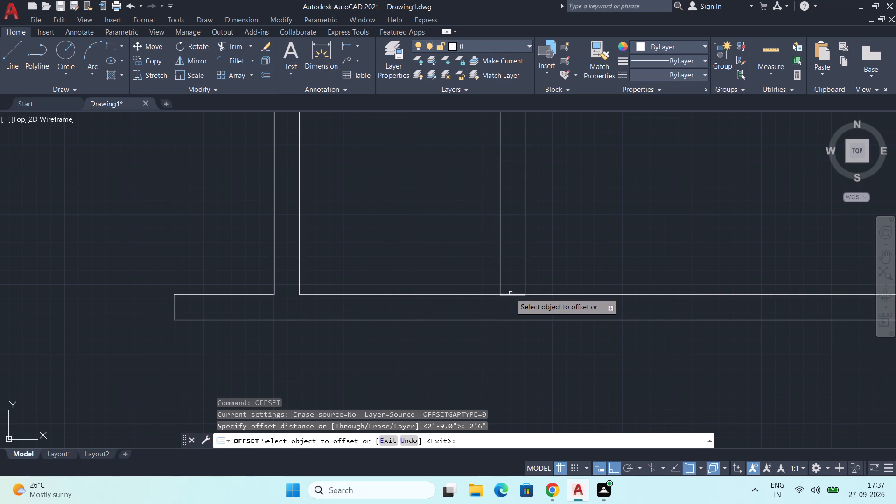
left_click(511, 294)
left_click(518, 162)
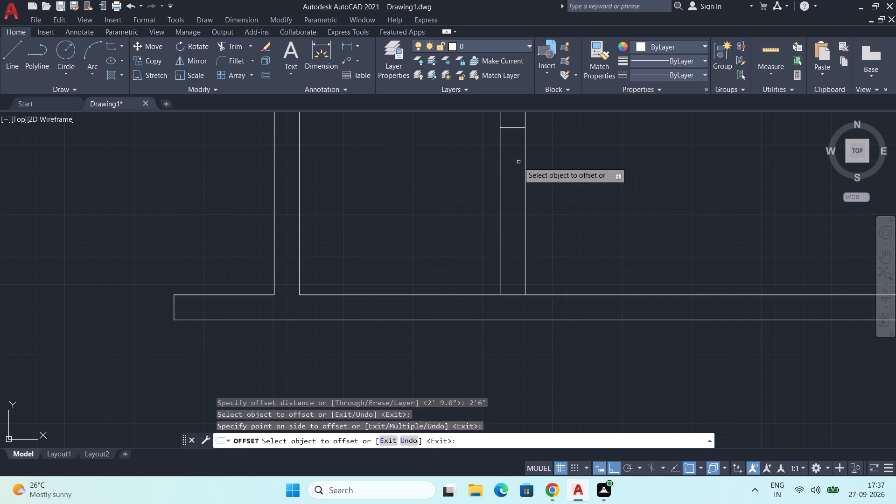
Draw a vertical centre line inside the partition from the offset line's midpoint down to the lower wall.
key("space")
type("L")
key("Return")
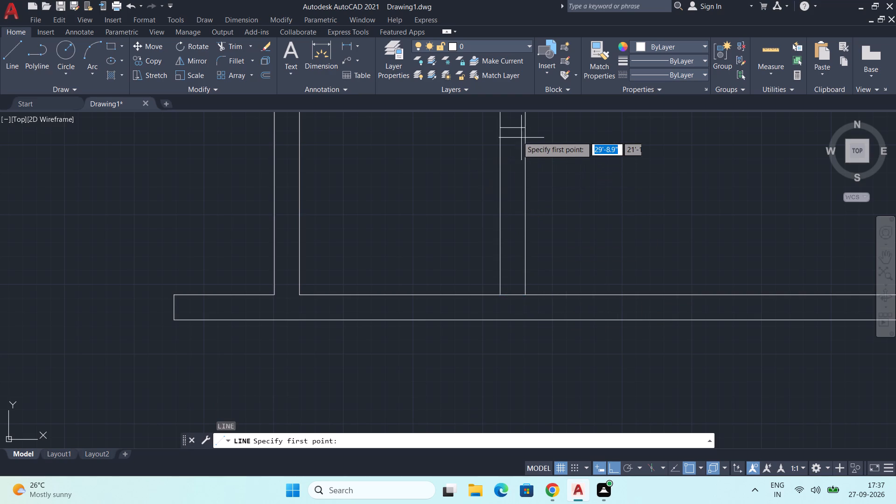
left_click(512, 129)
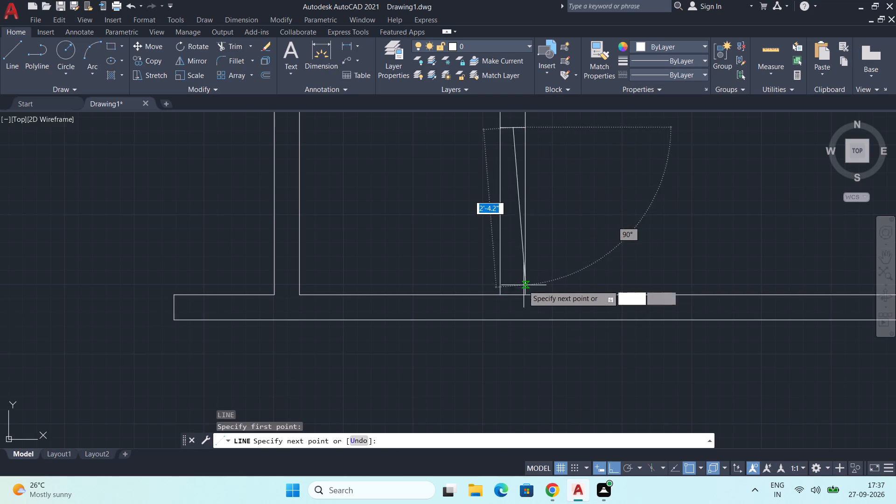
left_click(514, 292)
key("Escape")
Draw a short vertical line across the small rooms' lower wall, continuing the left face of the partition between them.
scroll(511, 286, "down", 2)
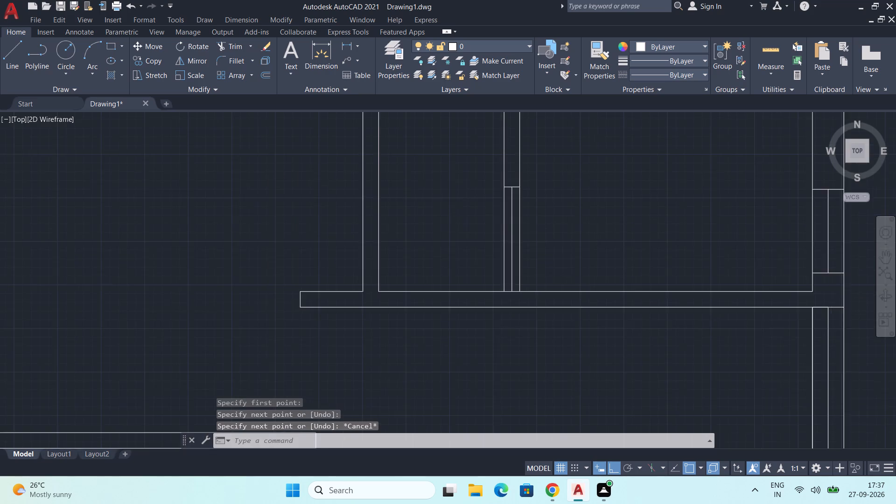
middle_click_drag(472, 305, 486, 322)
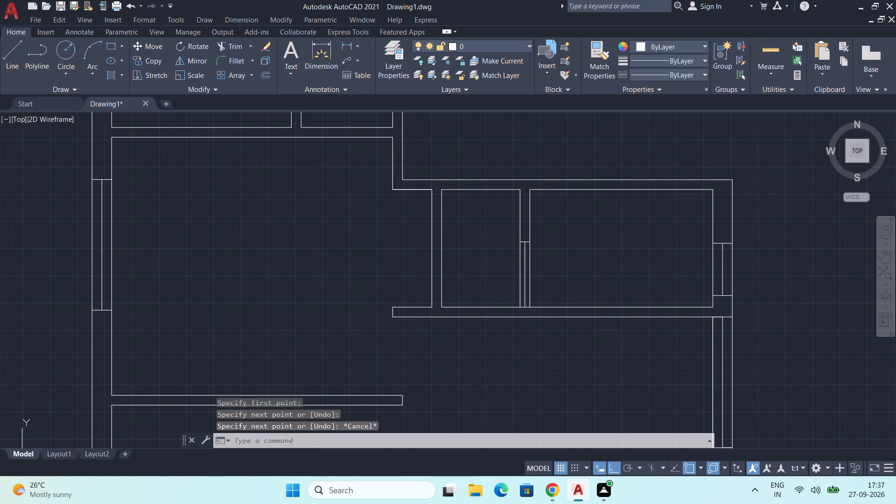
scroll(497, 322, "up", 3)
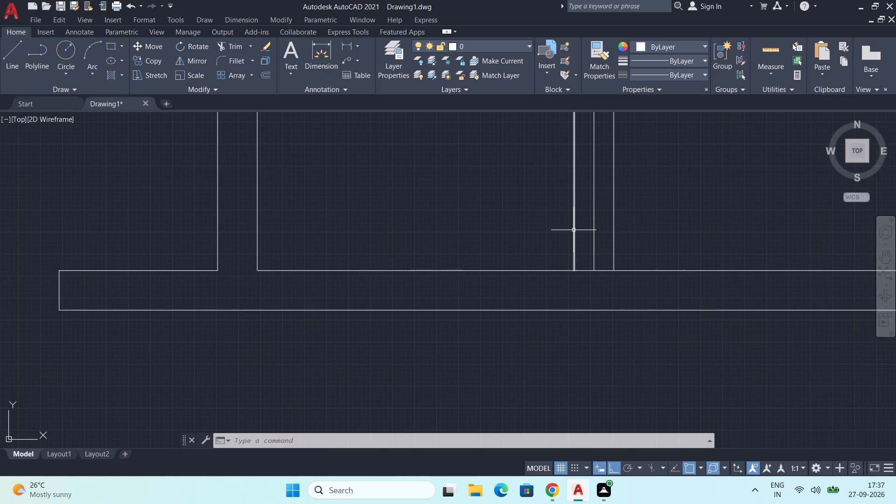
scroll(573, 230, "down", 1)
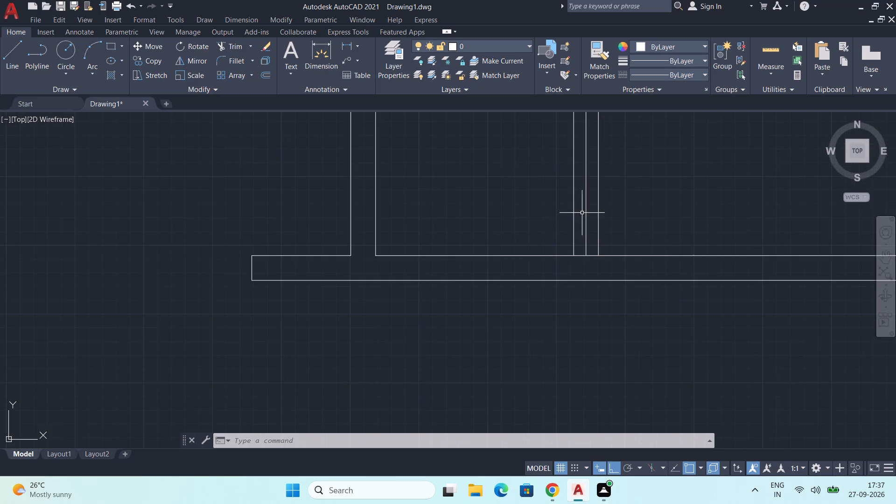
middle_click_drag(582, 213, 574, 360)
middle_click_drag(574, 347, 576, 296)
scroll(577, 366, "up", 1)
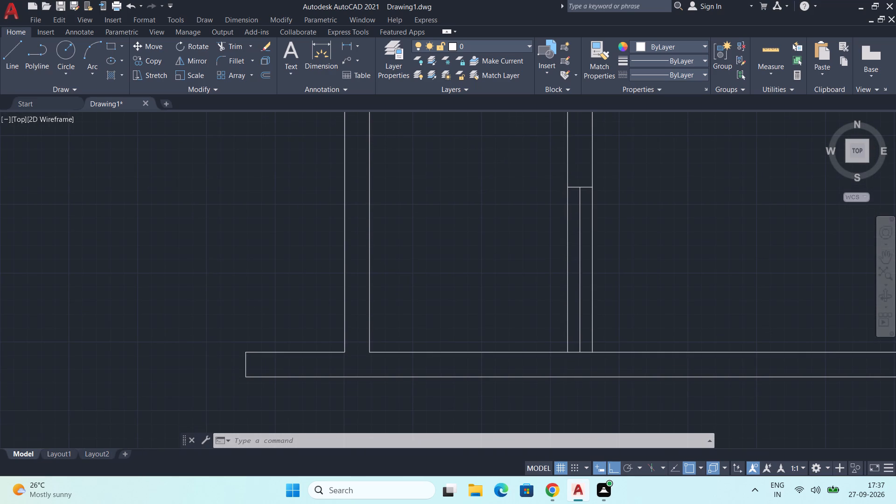
scroll(577, 366, "up", 1)
left_click(546, 287)
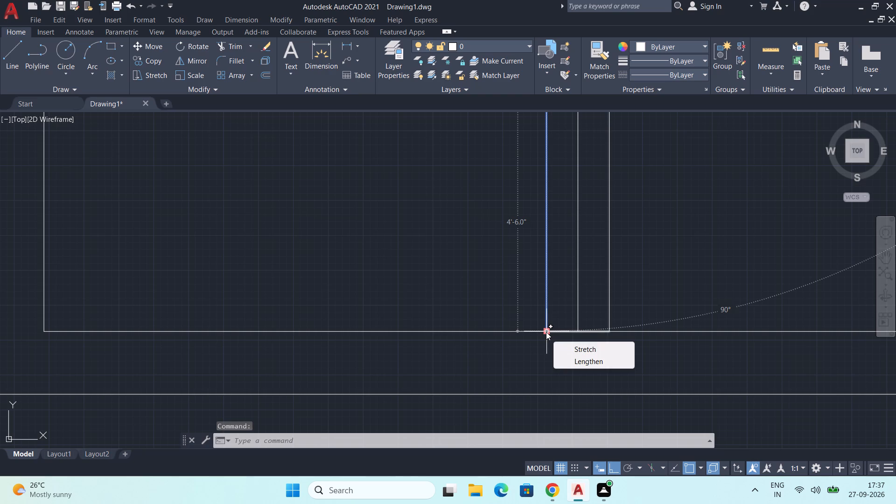
key("Escape")
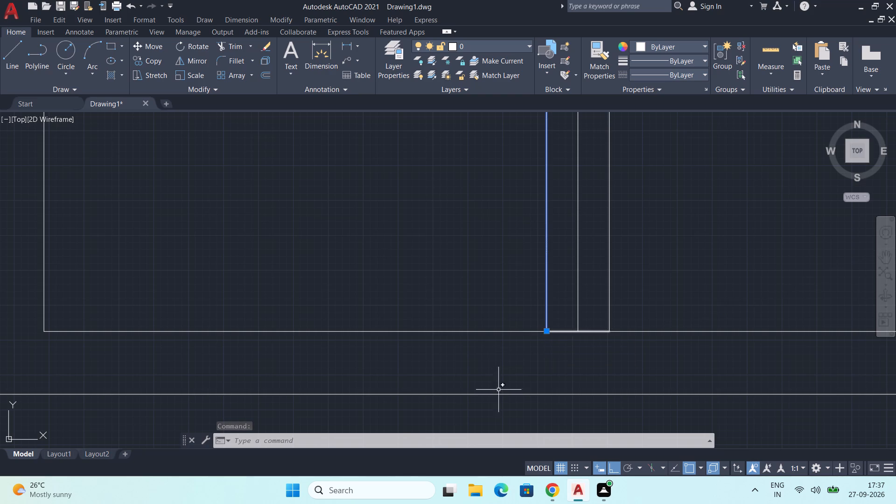
key("l")
key("Return")
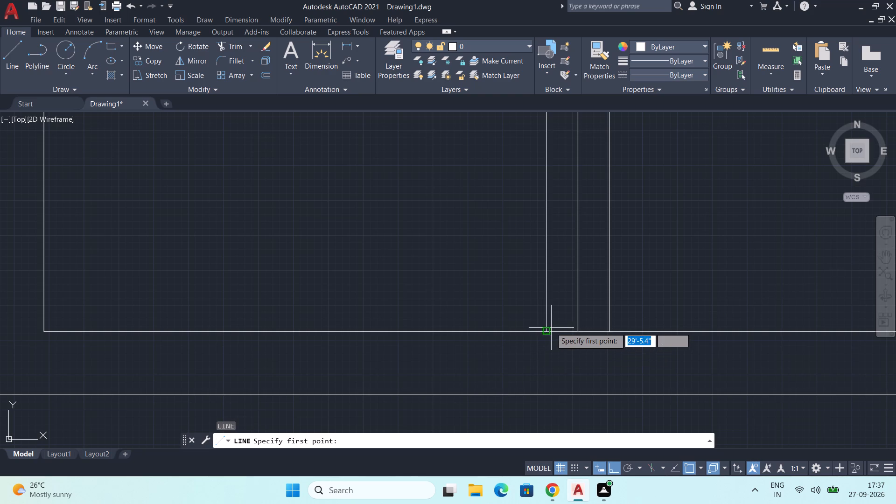
left_click(545, 329)
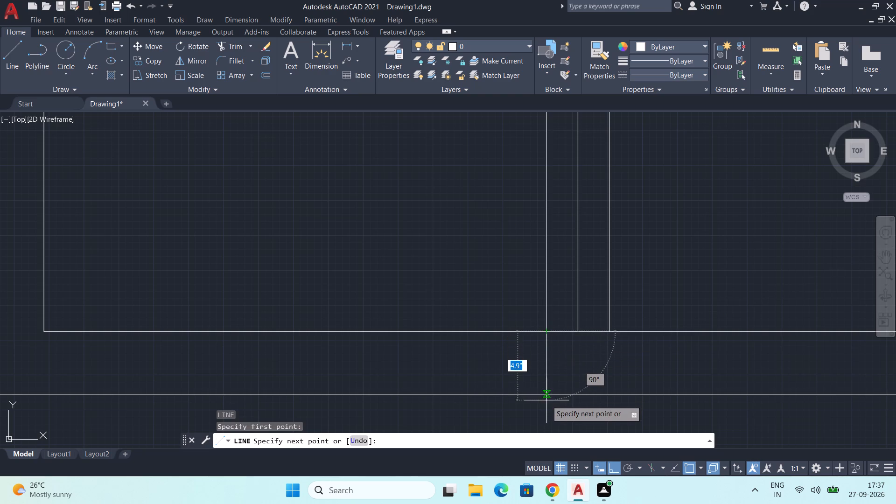
left_click(544, 392)
key("Escape")
Trim the partition lines and centre line below the offset line to open the doorway between the small rooms.
scroll(544, 389, "down", 3)
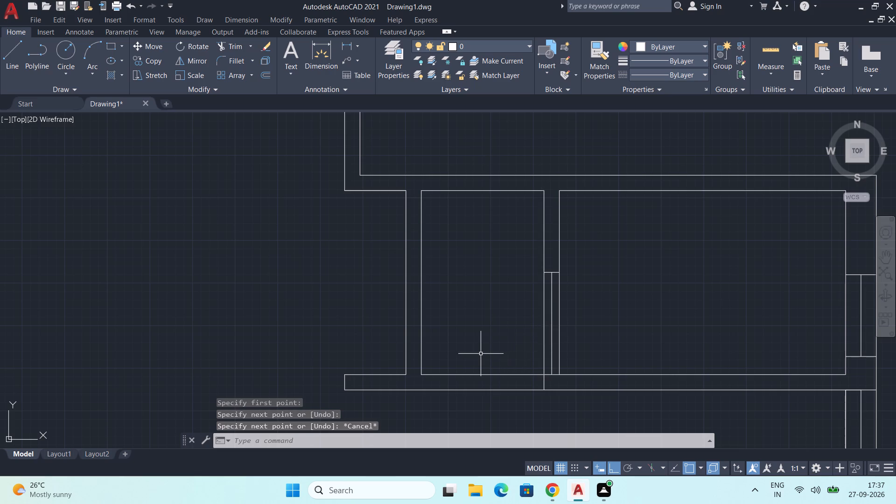
key("y")
key("BackSpace")
type("TR")
key("Return")
left_click(483, 329)
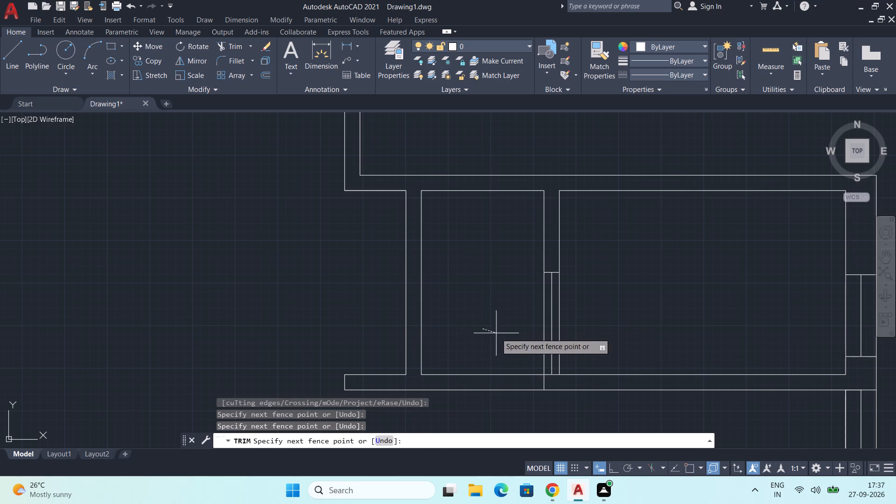
left_click(601, 322)
left_click(486, 359)
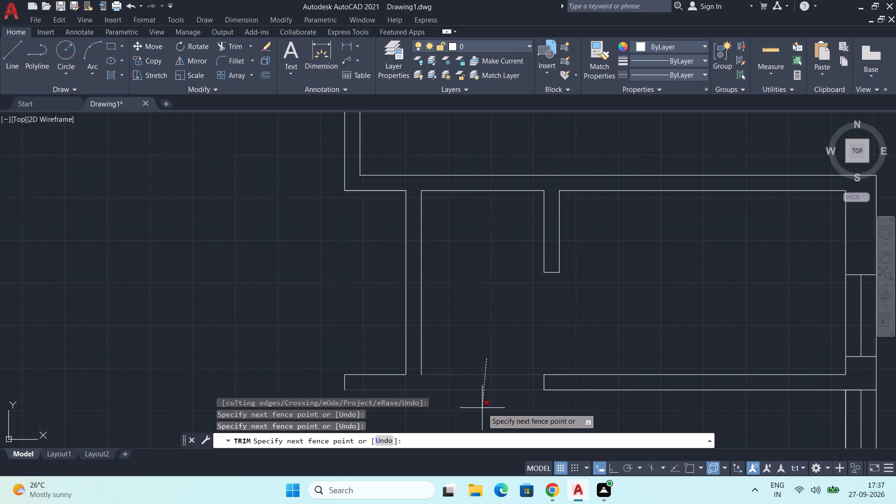
key("Escape")
Stretch the lower end of the left small room's left inner wall line down to the lower wall's outer line.
left_click(422, 337)
scroll(429, 354, "up", 2)
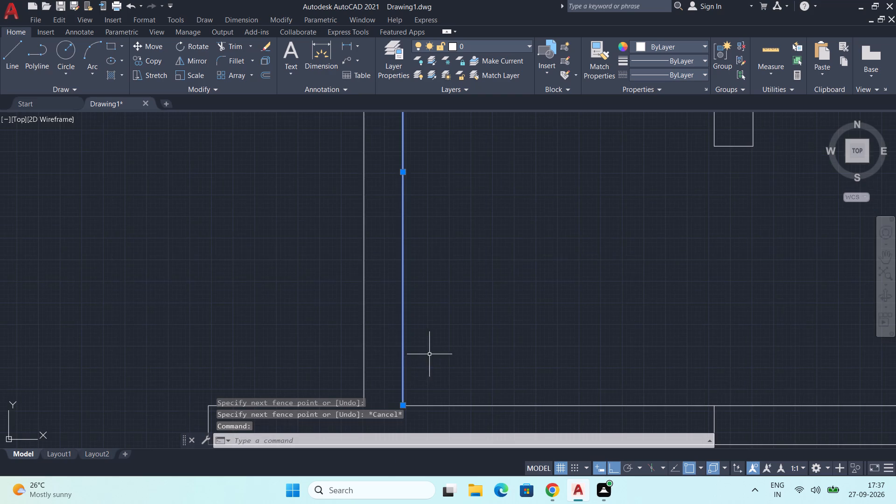
middle_click_drag(433, 380, 485, 273)
left_click(455, 298)
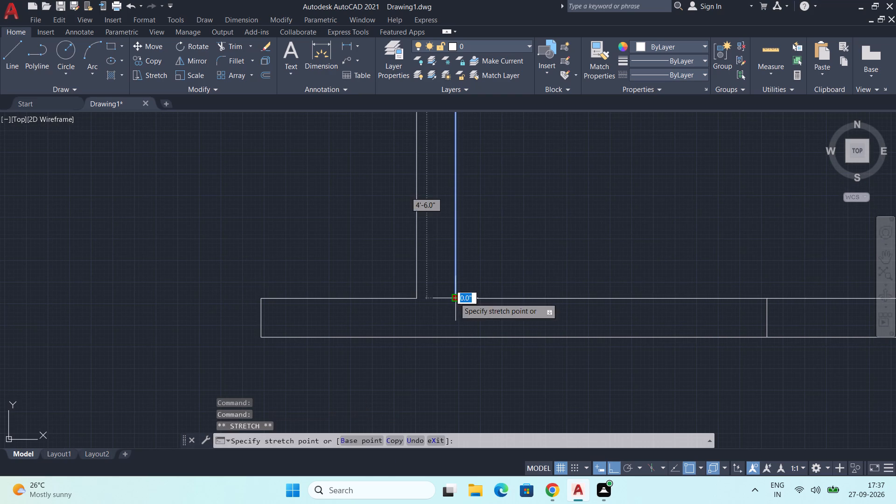
left_click(456, 338)
key("Escape")
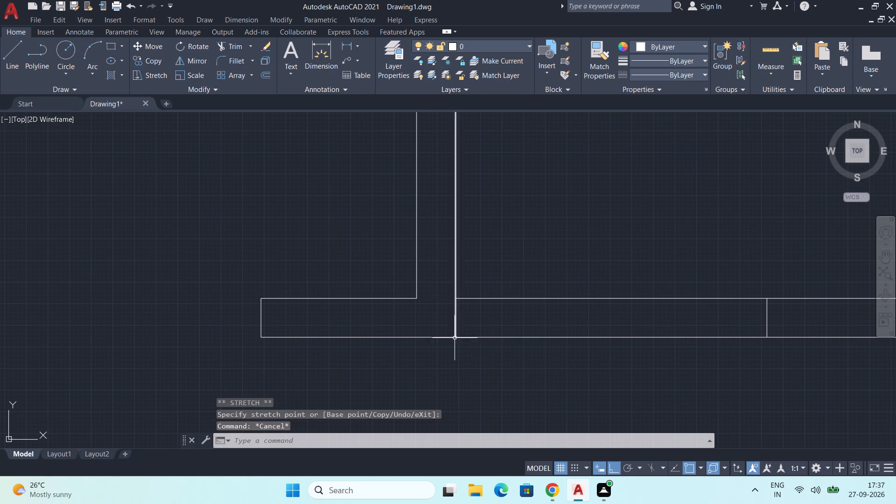
Trim both lines of the lower wall beneath the left small room, opening it between the two vertical end lines.
key("t")
key("r")
key("Return")
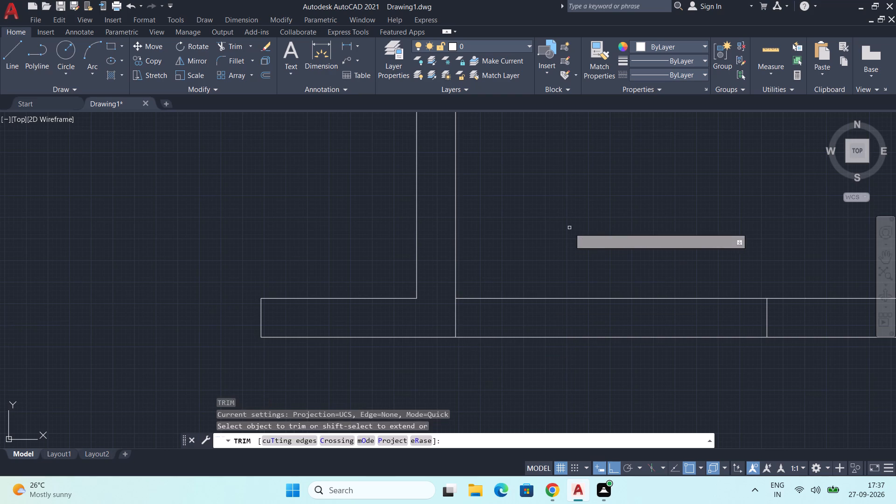
left_click(569, 228)
left_click(587, 380)
scroll(596, 336, "down", 3)
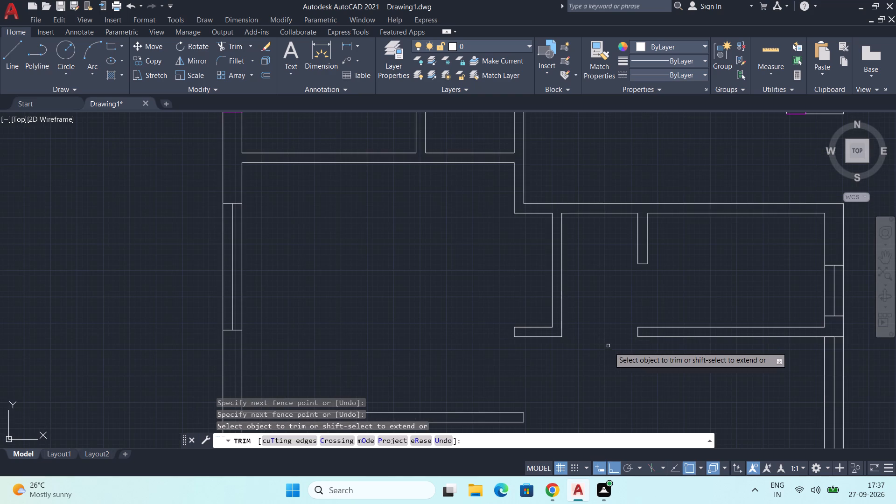
Draw a 9" line along the top wall from the small room below C1's outer left corner, and continue it across the wall thickness.
middle_click_drag(616, 346, 594, 356)
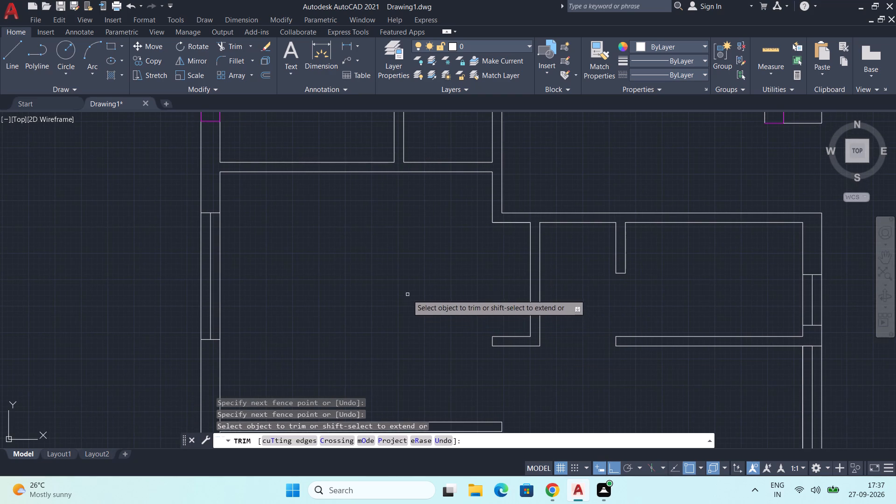
key("space")
scroll(407, 285, "down", 2)
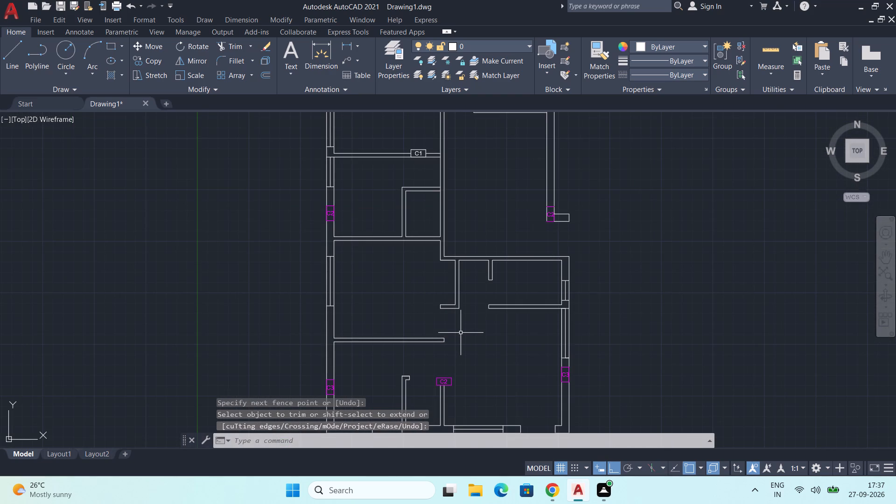
scroll(461, 333, "down", 1)
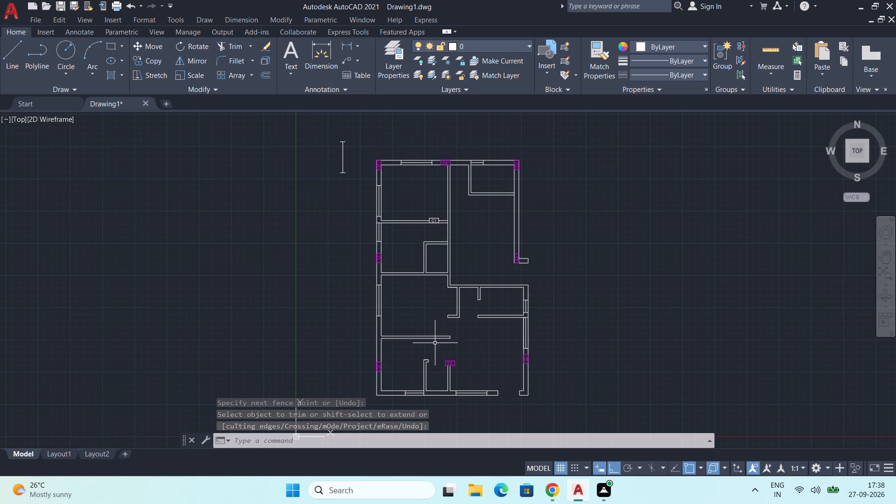
scroll(378, 300, "up", 1)
middle_click_drag(477, 282, 461, 402)
scroll(455, 351, "down", 1)
scroll(449, 354, "up", 1)
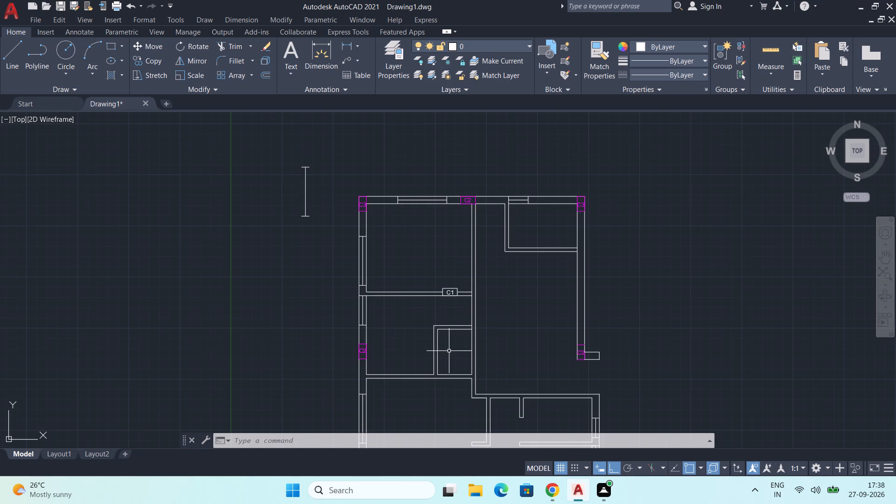
middle_click_drag(449, 346, 483, 355)
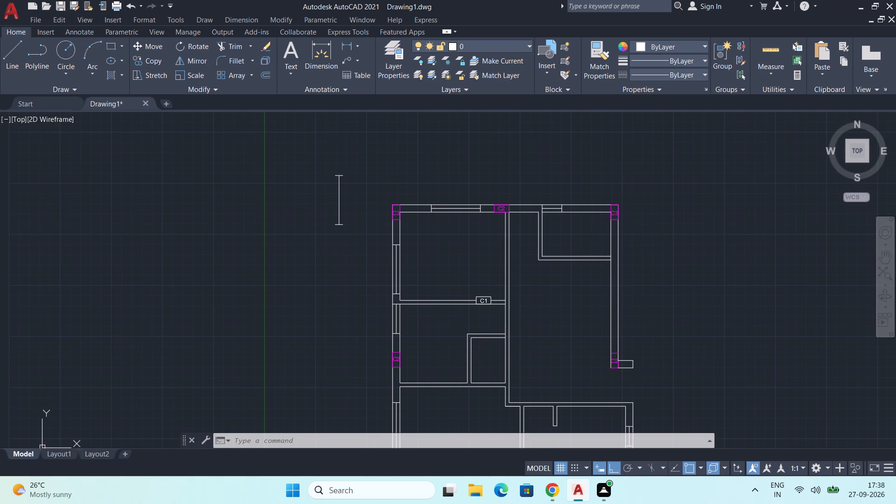
scroll(483, 354, "up", 1)
middle_click(483, 353)
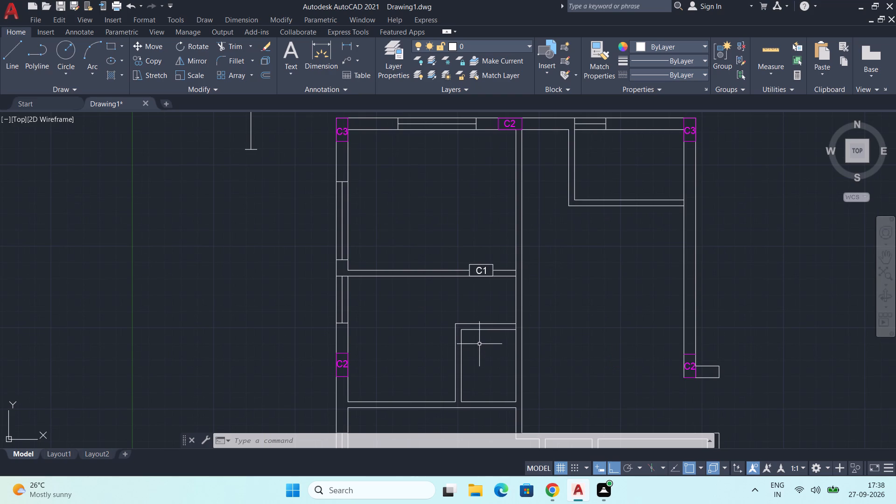
key("l")
key("Return")
scroll(478, 340, "up", 1)
middle_click_drag(478, 340, 483, 333)
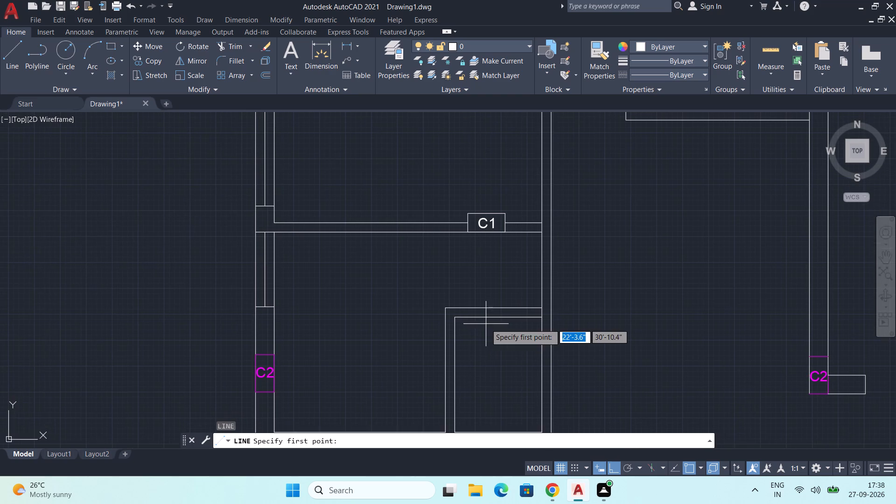
scroll(486, 324, "up", 1)
left_click(422, 301)
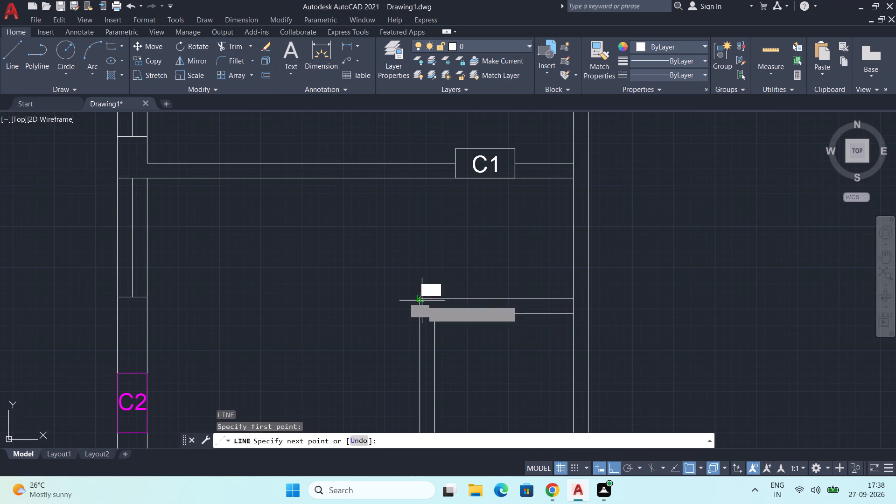
type("9\"")
key("Return")
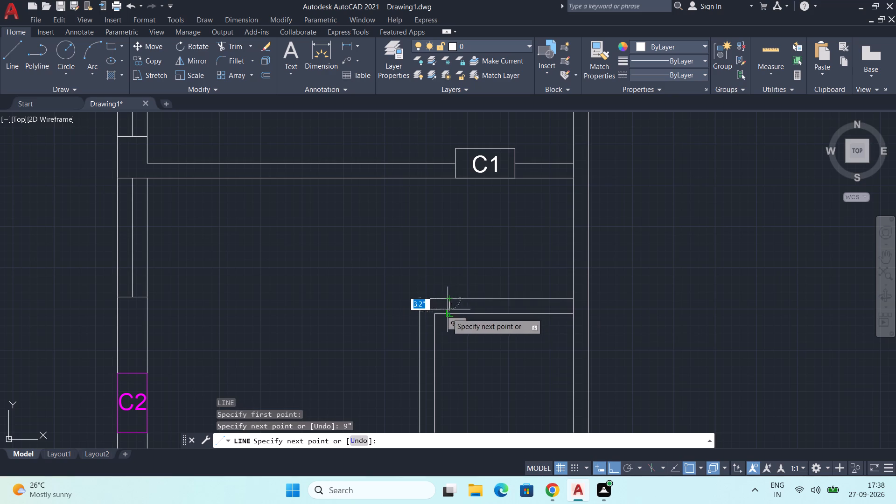
left_click(450, 315)
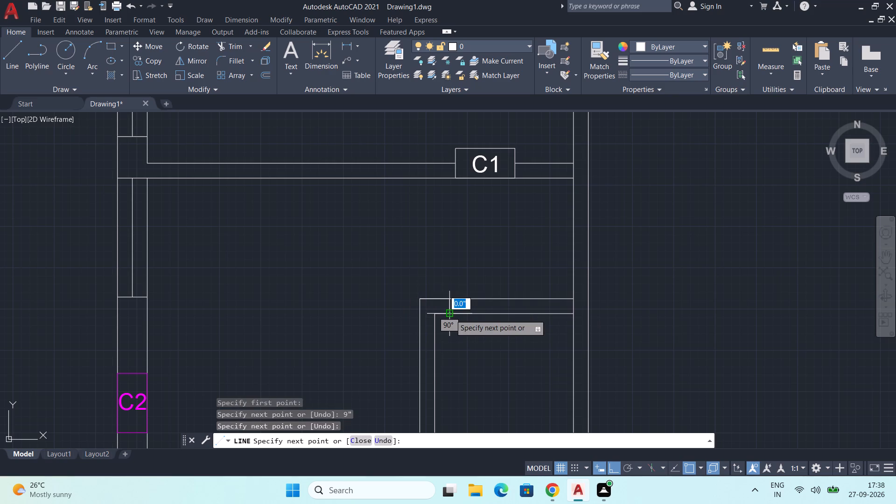
key("Escape")
Offset the short line across the small room's top wall by 2'9" to the right to mark the door width.
type("OFF")
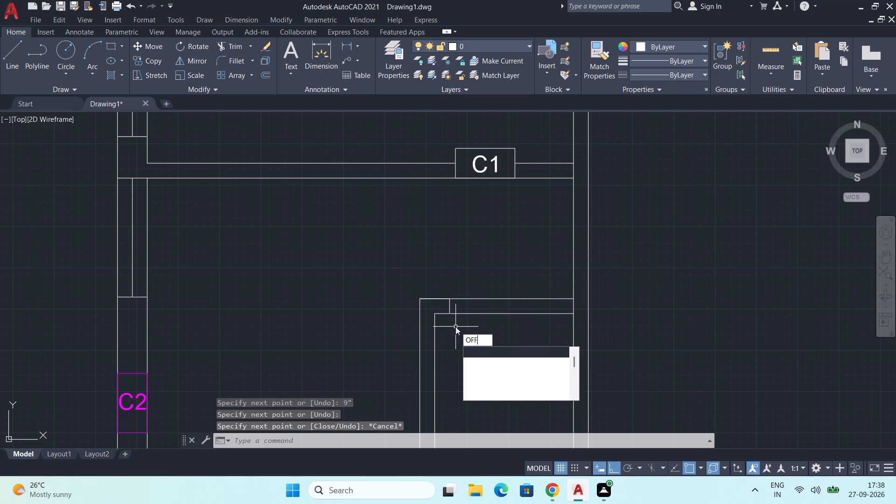
key("Return")
type("2'9\"")
key("Return")
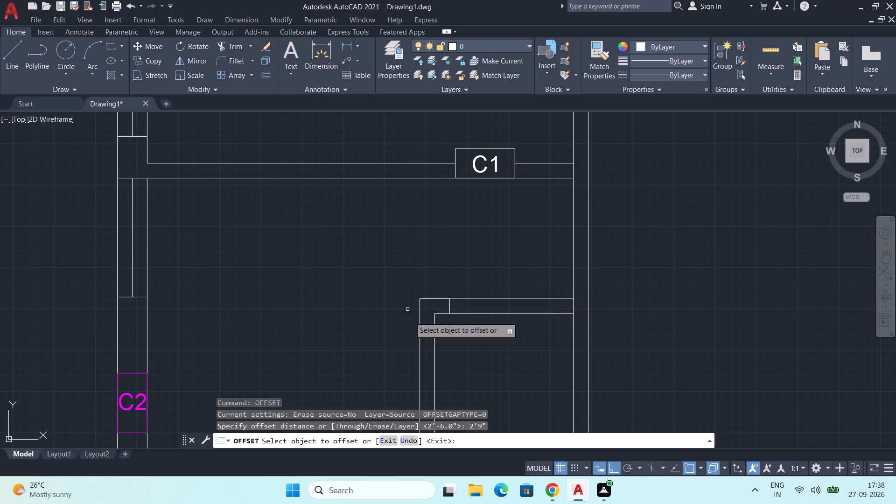
left_click(449, 308)
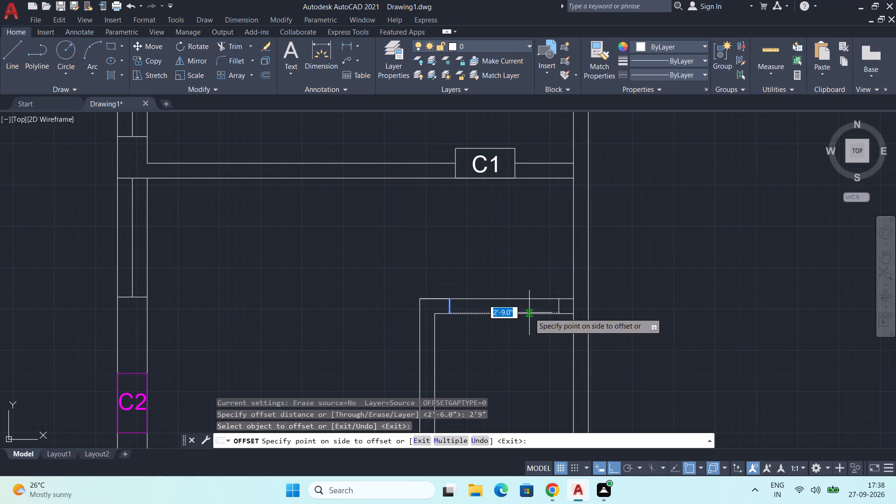
left_click(533, 309)
key("space")
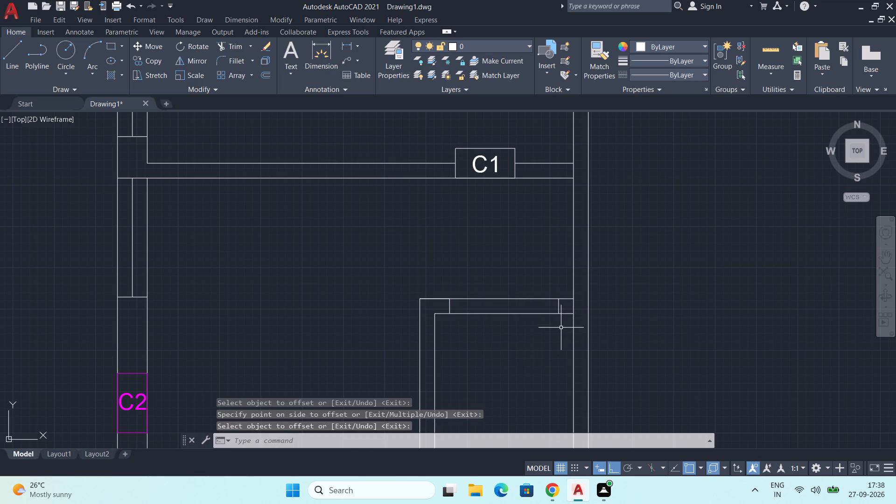
Trim both top wall lines between the two short end lines, and the vertical wall line closing off the right stub.
key("t")
key("r")
key("Return")
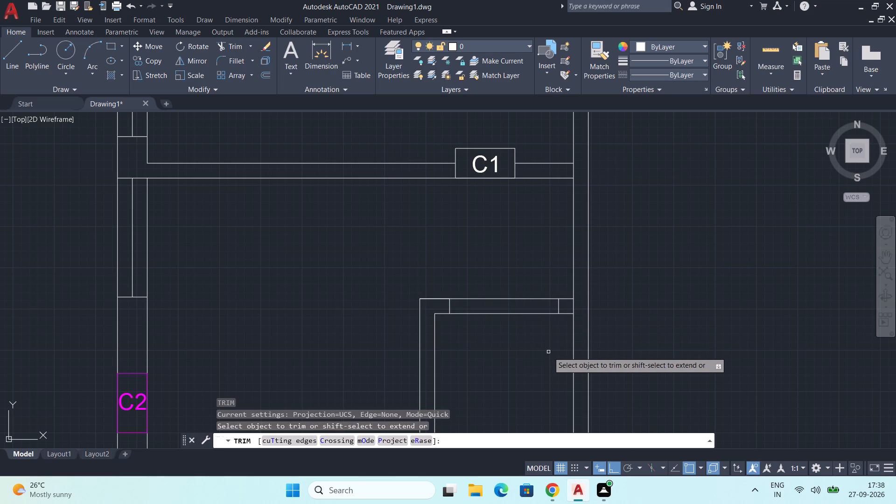
middle_click_drag(548, 352, 566, 300)
left_click(523, 231)
left_click(517, 304)
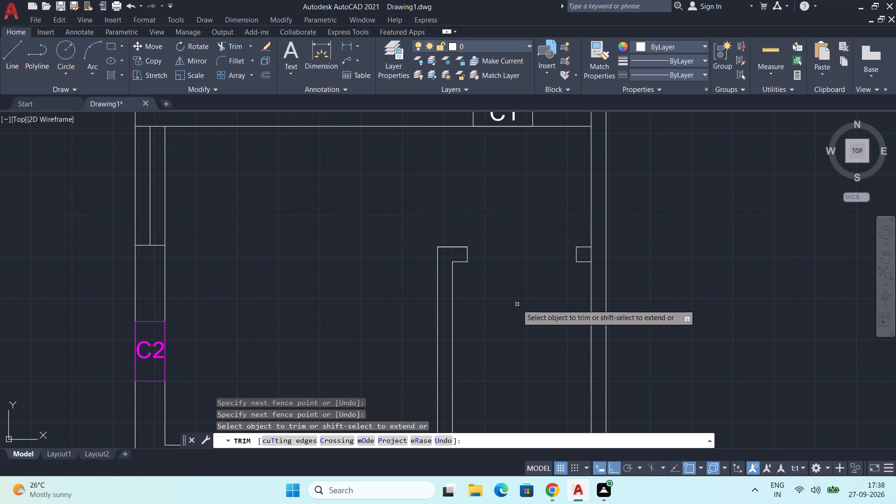
left_click(592, 256)
key("space")
Stretch the right end of the right stub's upper line to the outer line of the long vertical wall.
scroll(503, 315, "down", 1)
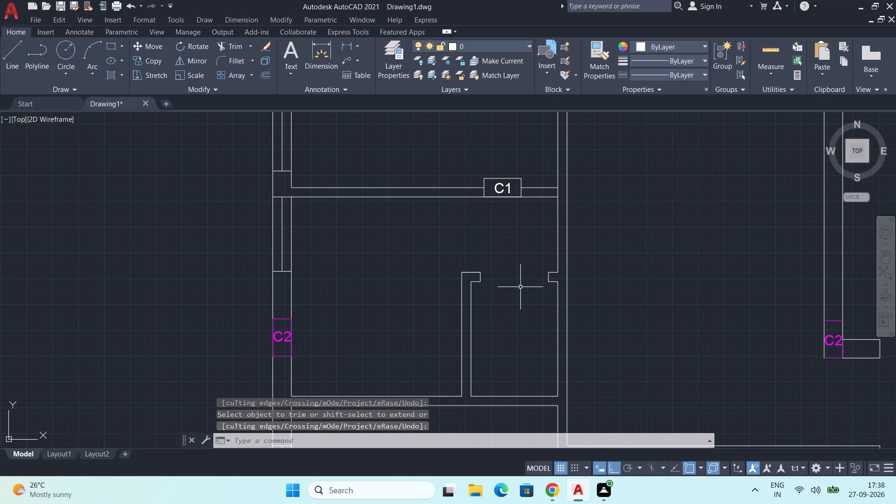
middle_click_drag(520, 287, 473, 379)
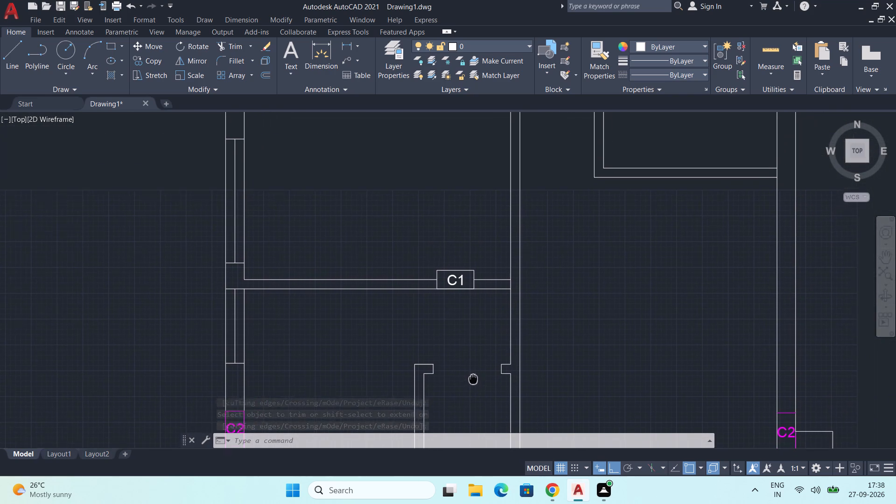
middle_click_drag(473, 379, 471, 382)
scroll(516, 347, "up", 1)
middle_click_drag(515, 372, 553, 240)
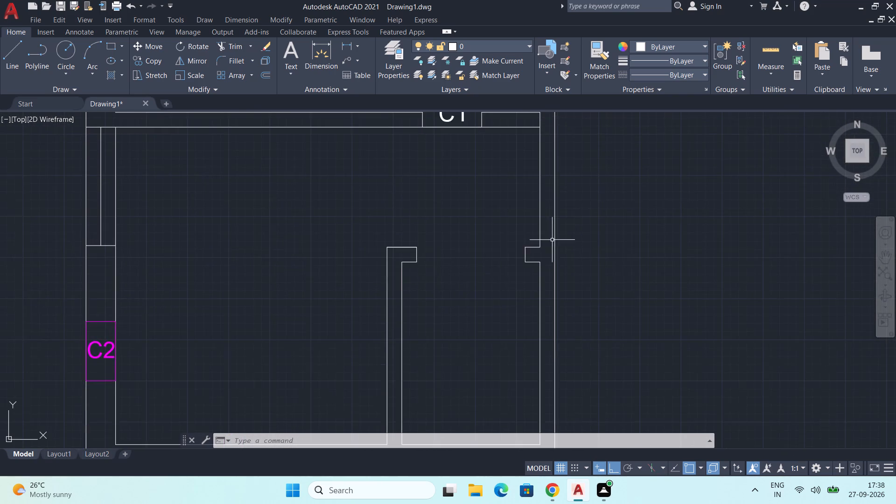
scroll(543, 249, "up", 2)
left_click(513, 245)
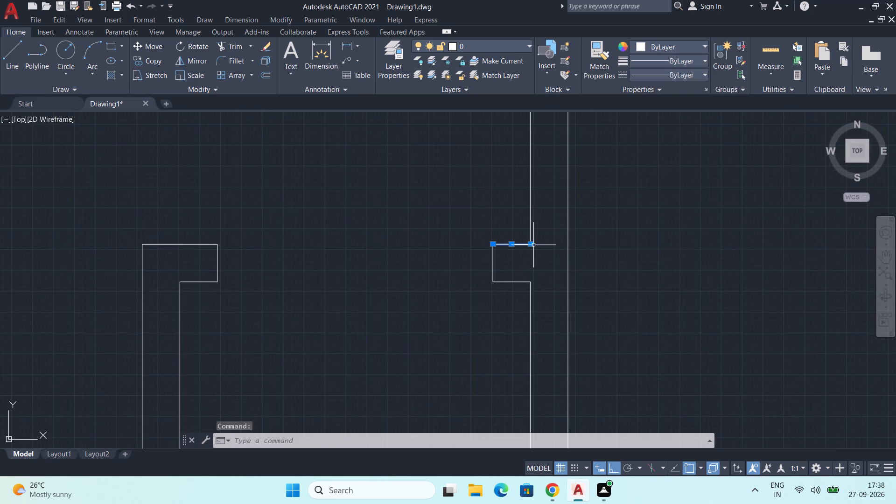
left_click(533, 244)
left_click(569, 243)
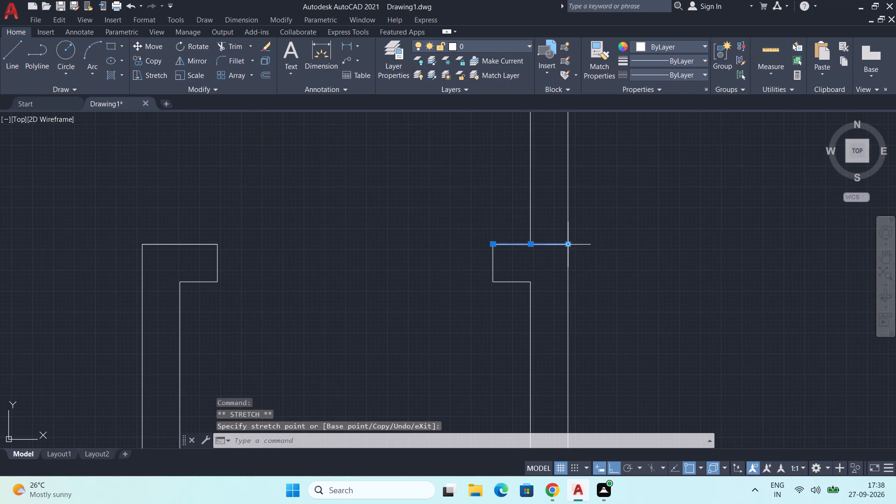
key("Escape")
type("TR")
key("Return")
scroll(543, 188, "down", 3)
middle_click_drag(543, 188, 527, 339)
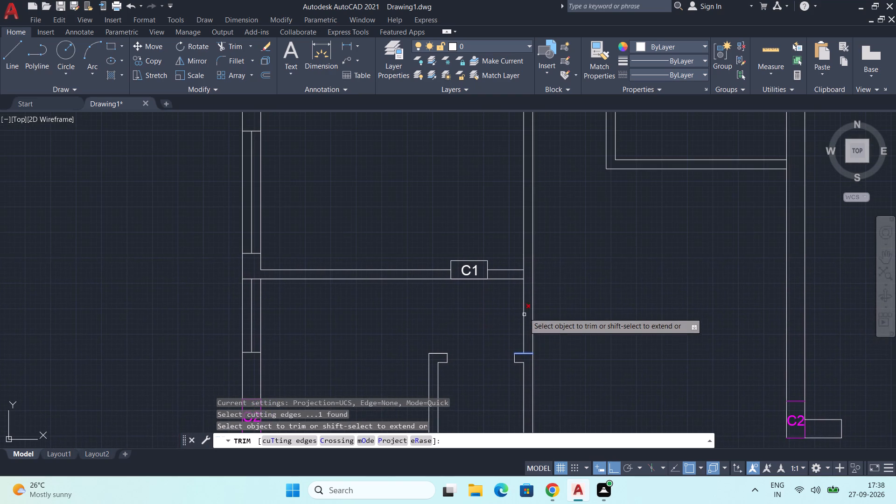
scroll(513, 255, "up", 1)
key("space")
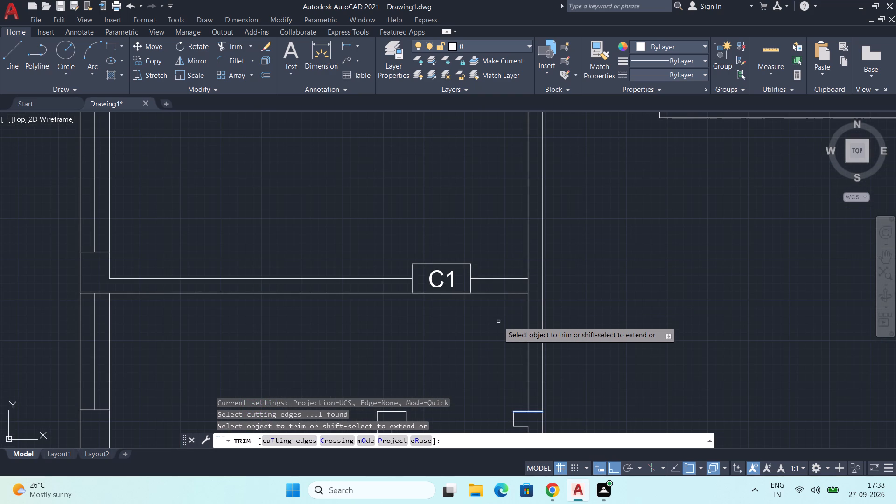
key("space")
Stretch the right ends of both C1 wall lines by 4.5" to the outer line of the long vertical wall.
left_click(492, 294)
scroll(501, 290, "up", 2)
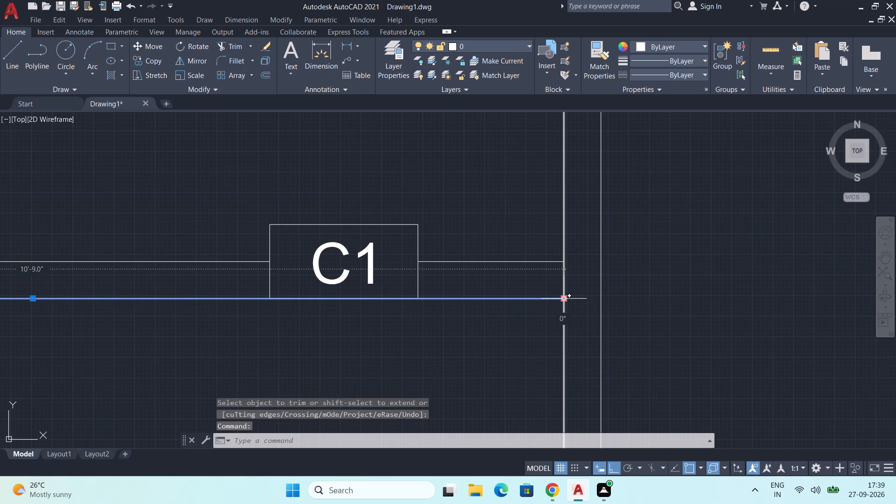
left_click(563, 299)
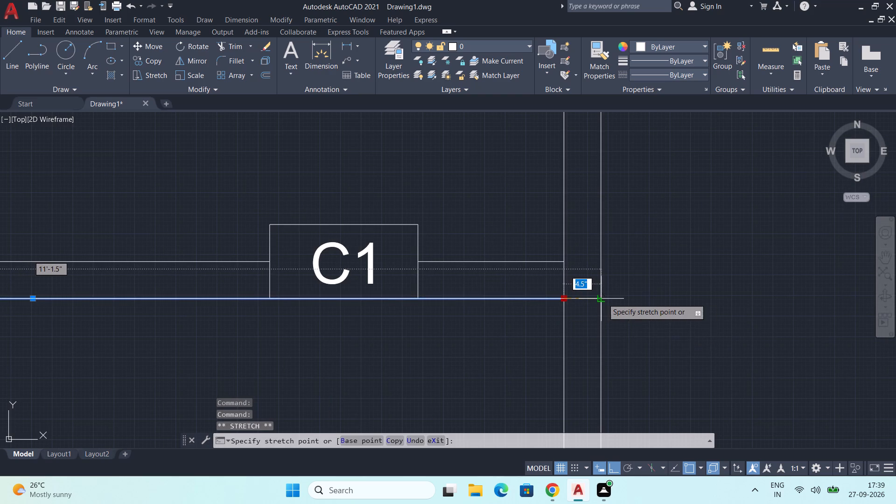
left_click(603, 299)
key("Escape")
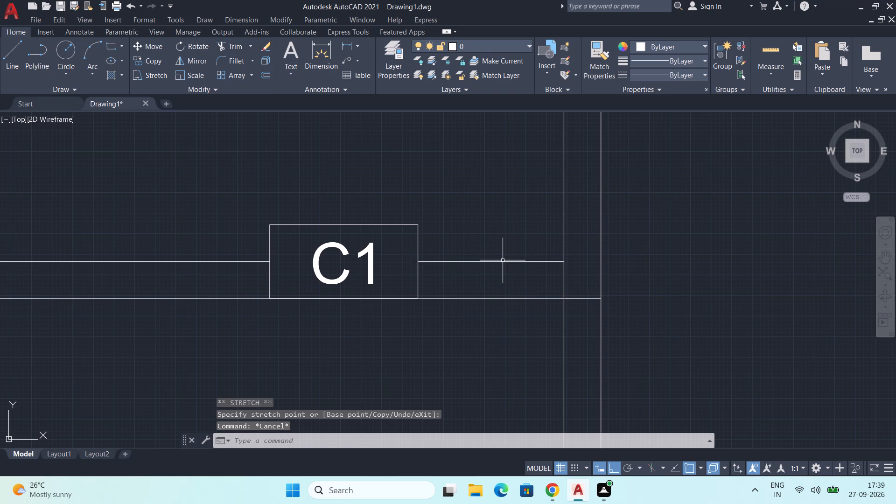
left_click(503, 261)
scroll(520, 260, "up", 1)
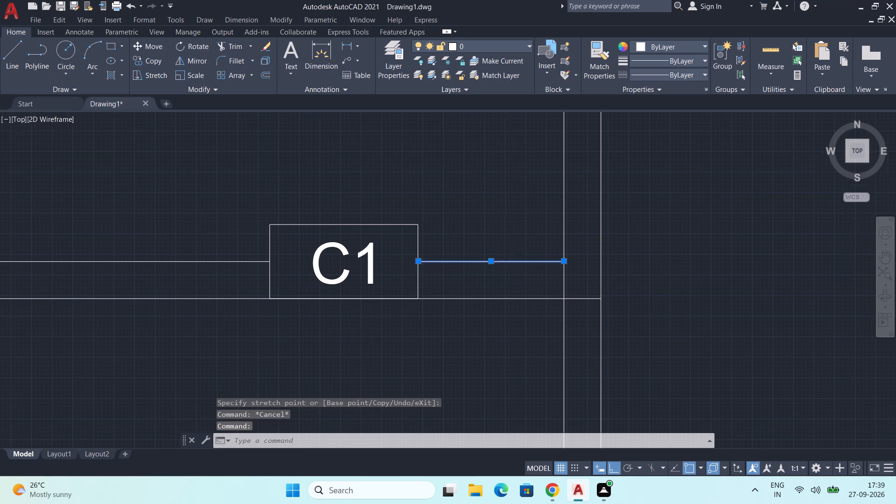
left_click(589, 263)
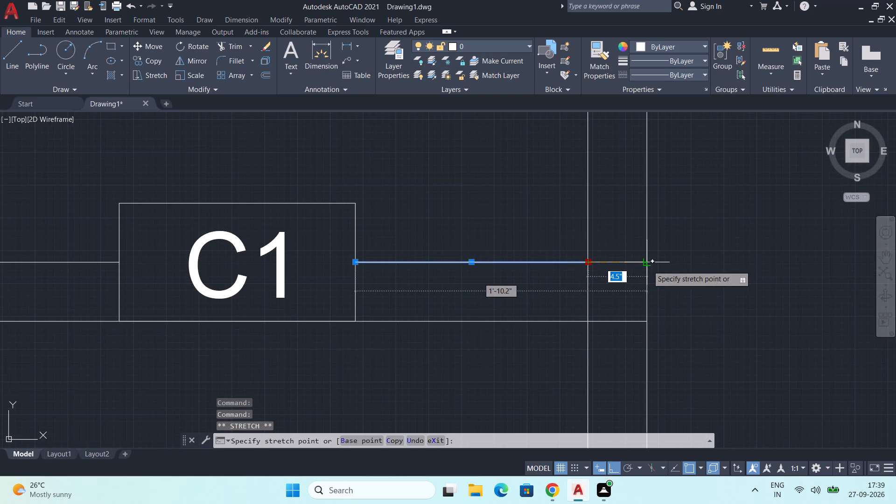
left_click(647, 266)
key("Escape")
Trim both long vertical wall lines between the C1 wall and the small room's right stub to open a passage.
scroll(610, 327, "down", 2)
middle_click_drag(614, 327, 615, 258)
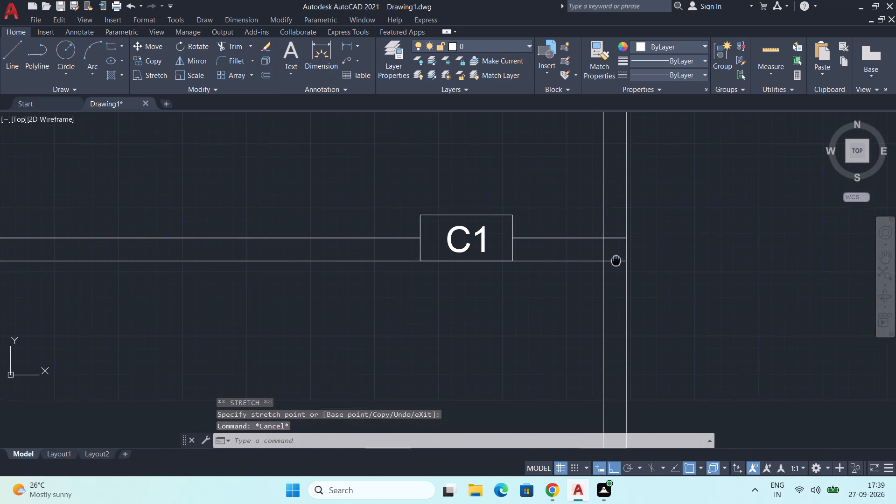
middle_click_drag(615, 258, 613, 251)
type("TR")
key("Return")
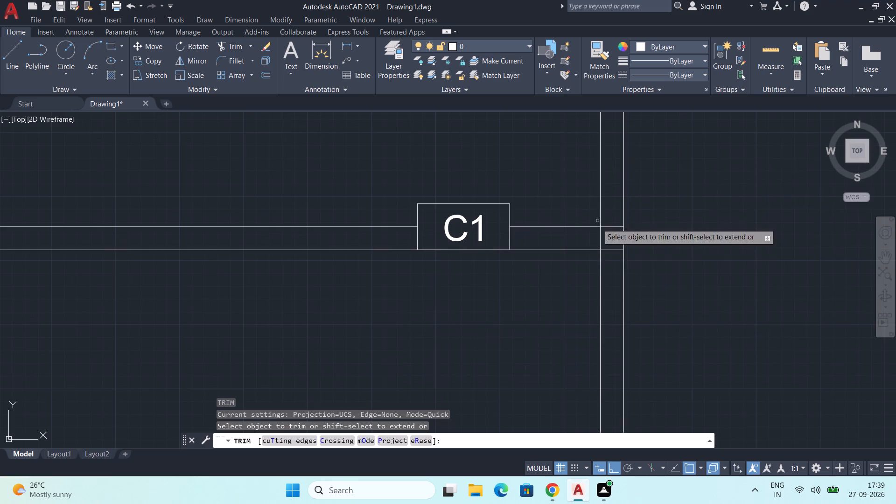
middle_click_drag(590, 324, 593, 231)
scroll(593, 222, "down", 1)
left_click(581, 238)
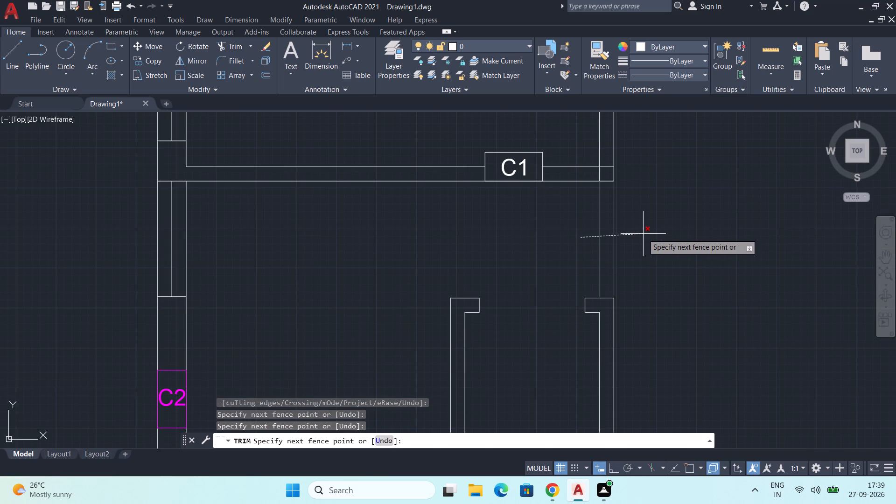
left_click(643, 234)
Trim the overlapping line pieces inside the corner where the C1 wall meets the vertical wall.
middle_click_drag(595, 212, 600, 242)
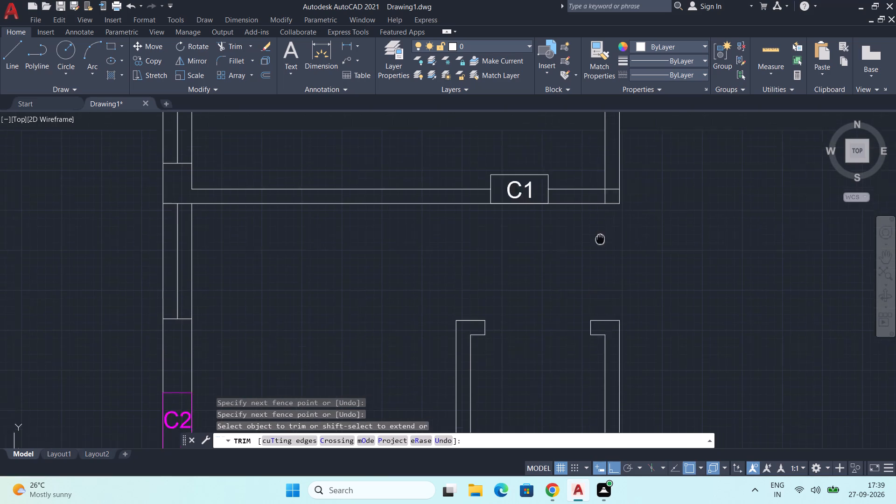
middle_click_drag(600, 242, 600, 274)
scroll(603, 259, "up", 2)
left_click(589, 202)
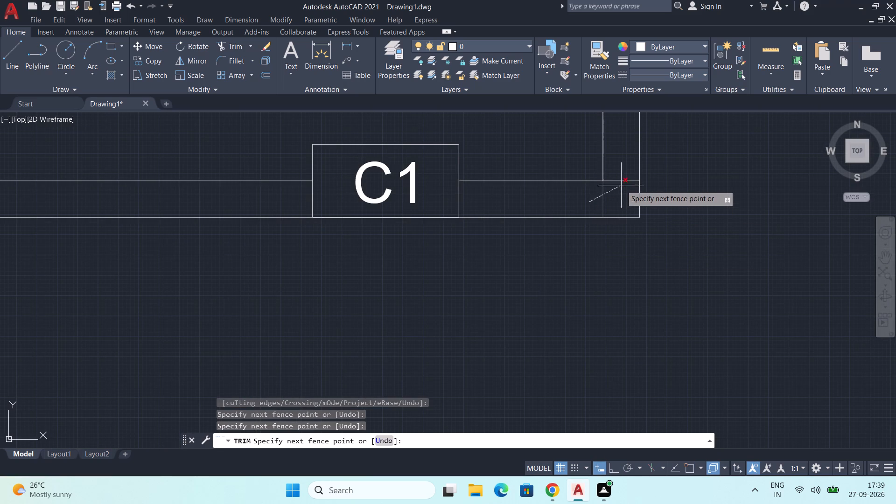
left_click(623, 180)
scroll(581, 246, "down", 3)
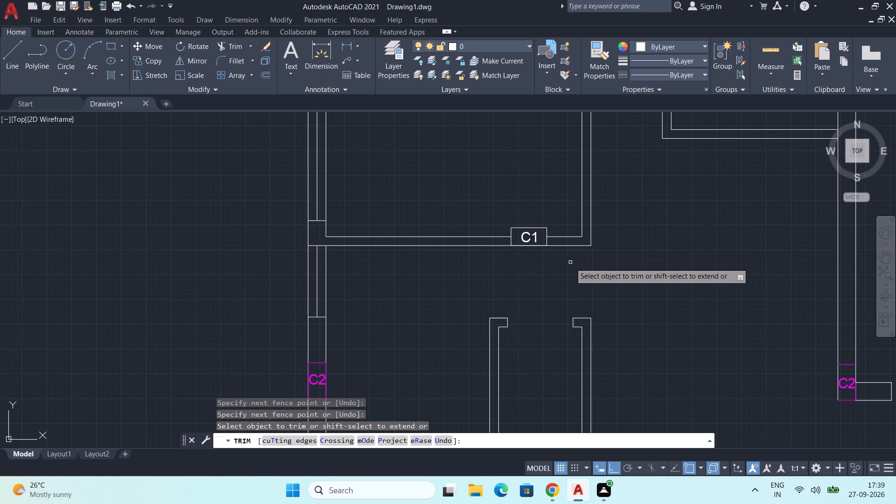
Undo the last corner trim and trim only the inner vertical line's piece between the two C1 wall lines.
middle_click_drag(570, 266, 563, 344)
scroll(563, 344, "down", 1)
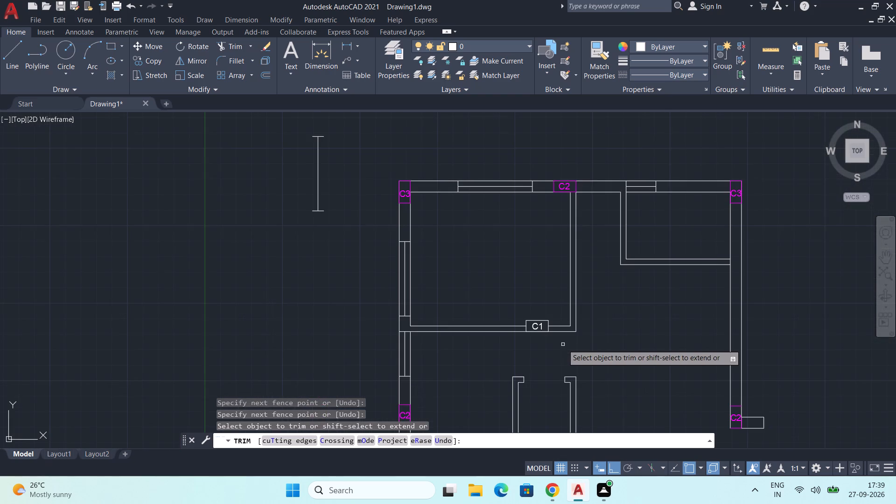
middle_click_drag(563, 344, 553, 324)
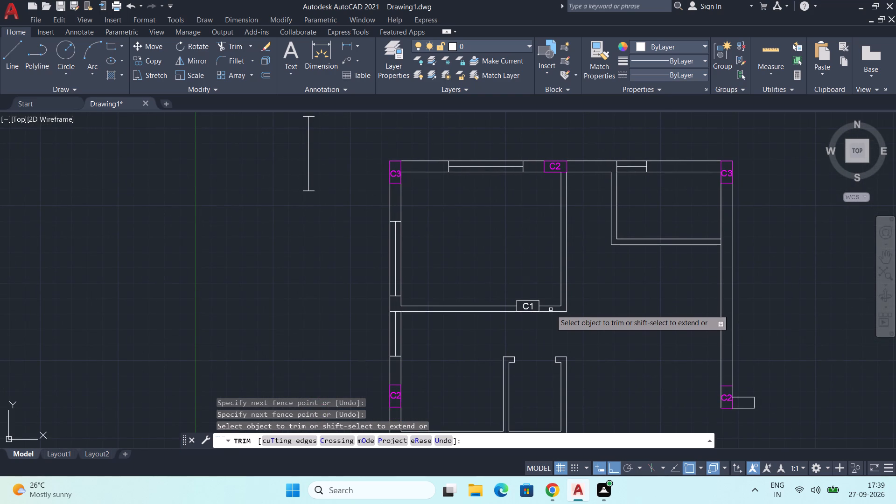
key("ctrl+z")
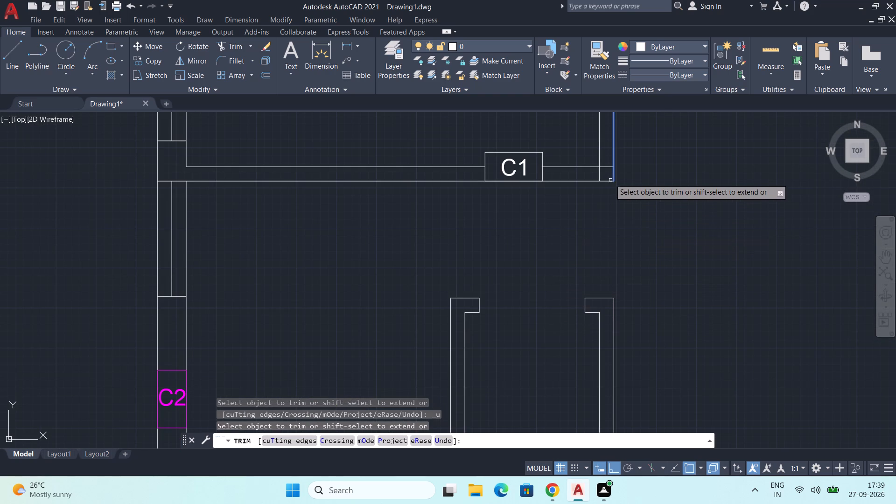
left_click(599, 172)
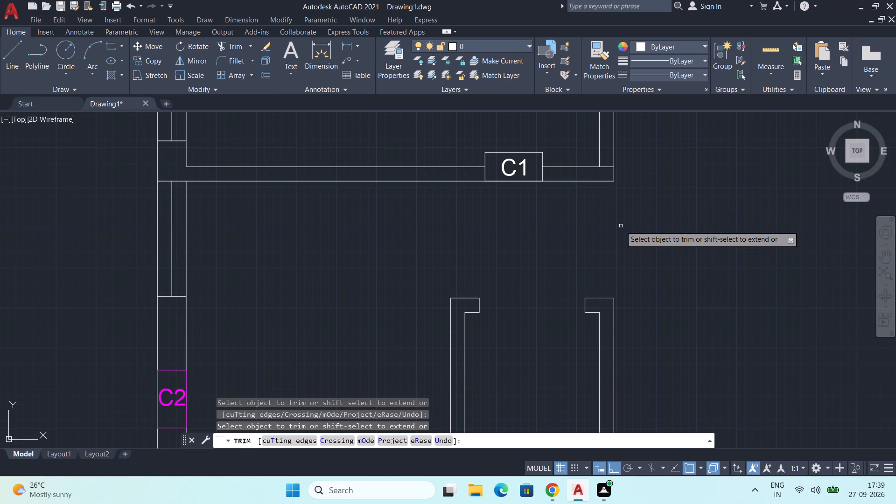
middle_click_drag(623, 226, 614, 363)
key("space")
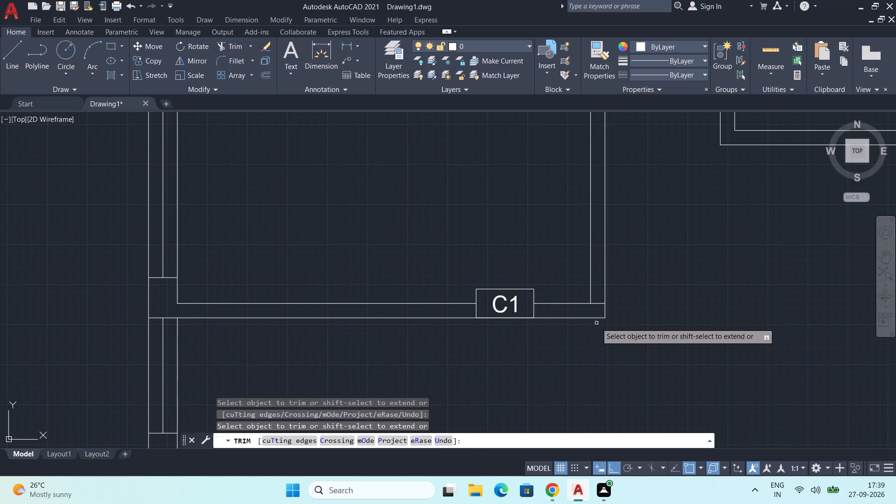
Offset the C1 wall's upper line segment between the column and the vertical wall 3' upward.
key("o")
type("FF")
key("Return")
type("3'")
key("Return")
left_click(595, 305)
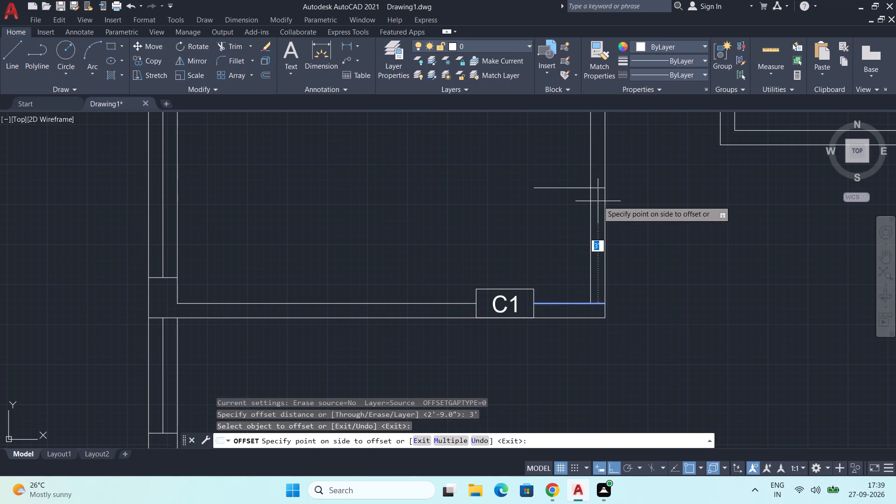
left_click(598, 201)
scroll(597, 201, "up", 1)
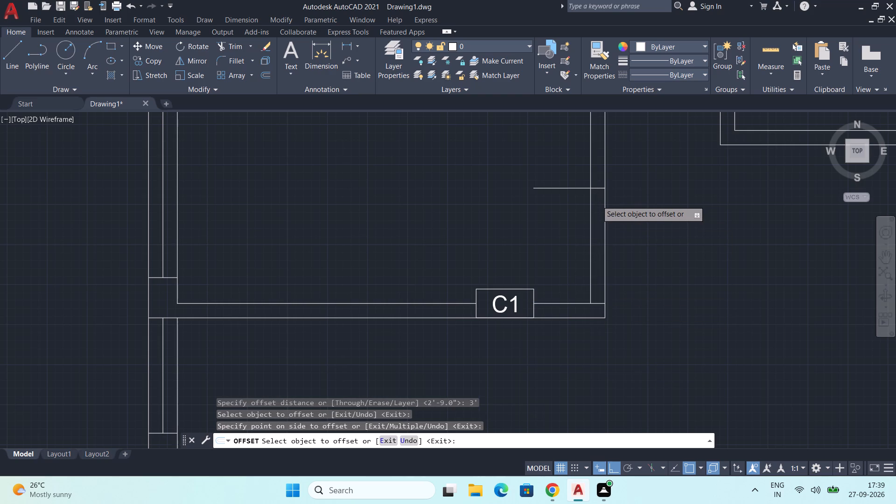
key("space")
Trim the offset line's overhang into the room and both vertical wall lines between it and the C1 wall to open a doorway.
key("t")
key("r")
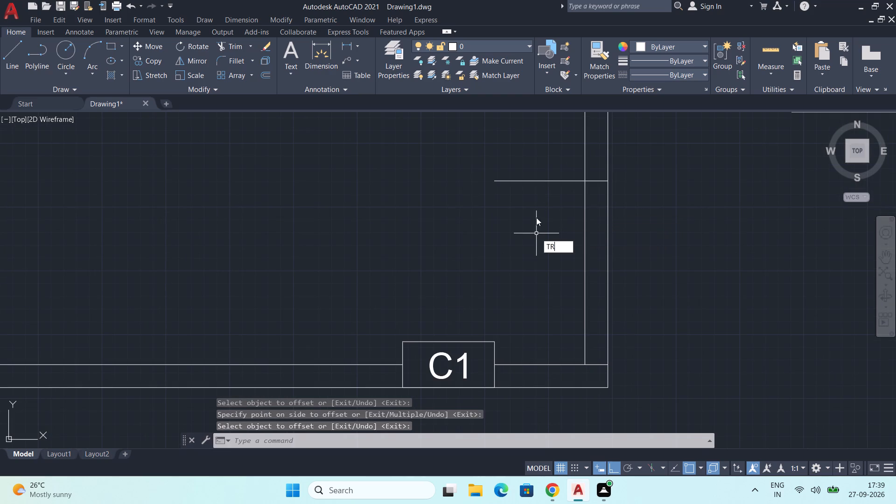
key("Return")
left_click(542, 169)
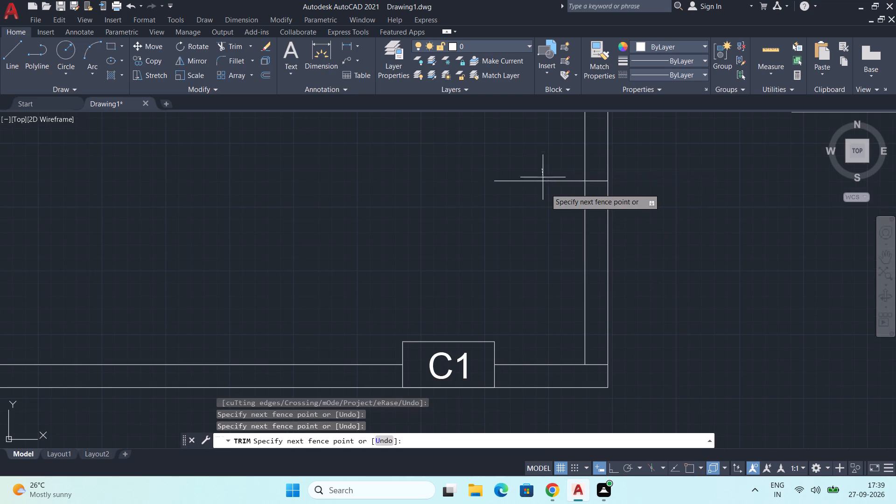
left_click(544, 199)
left_click(549, 274)
left_click(635, 282)
scroll(635, 282, "down", 2)
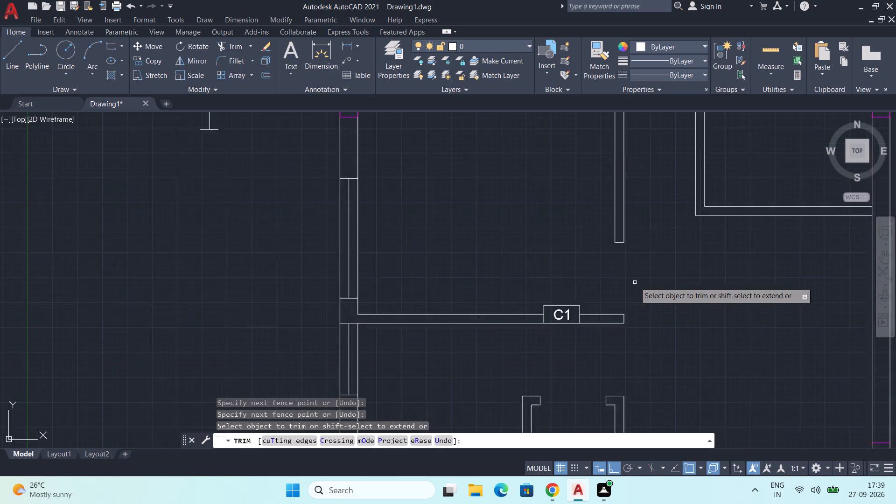
scroll(635, 282, "down", 1)
middle_click_drag(651, 349, 623, 290)
scroll(623, 290, "down", 1)
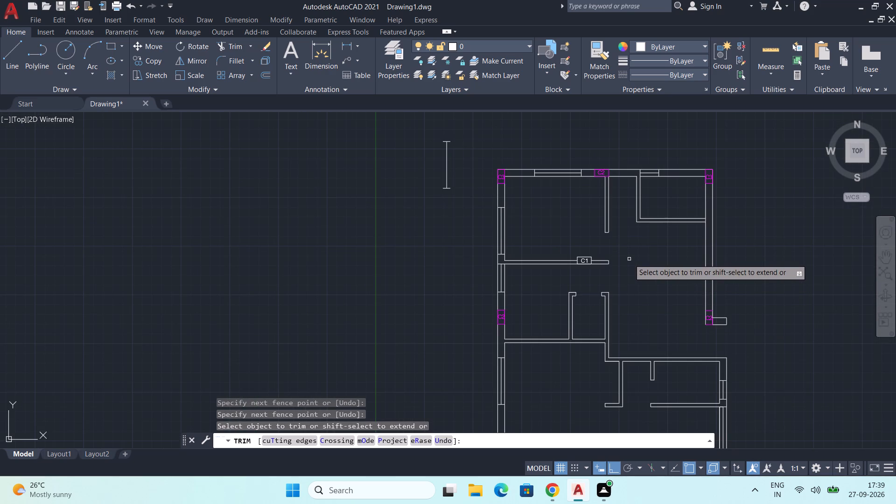
middle_click_drag(633, 248, 593, 339)
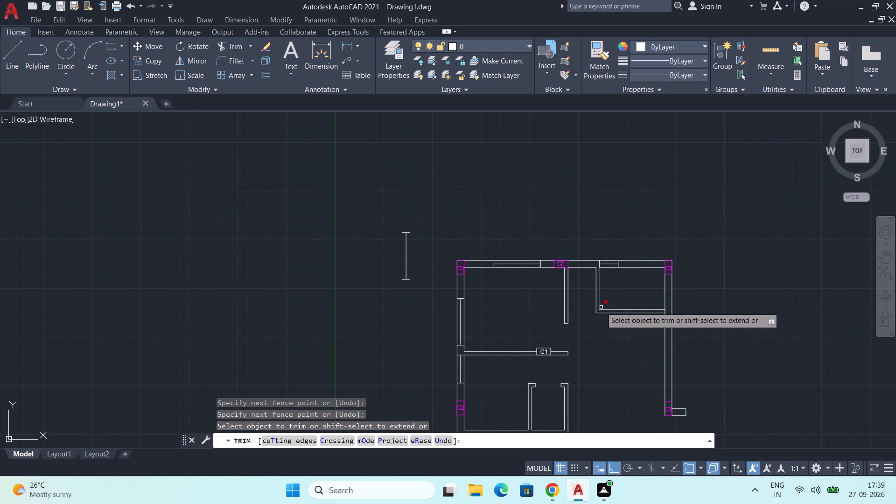
scroll(601, 307, "up", 2)
key("space")
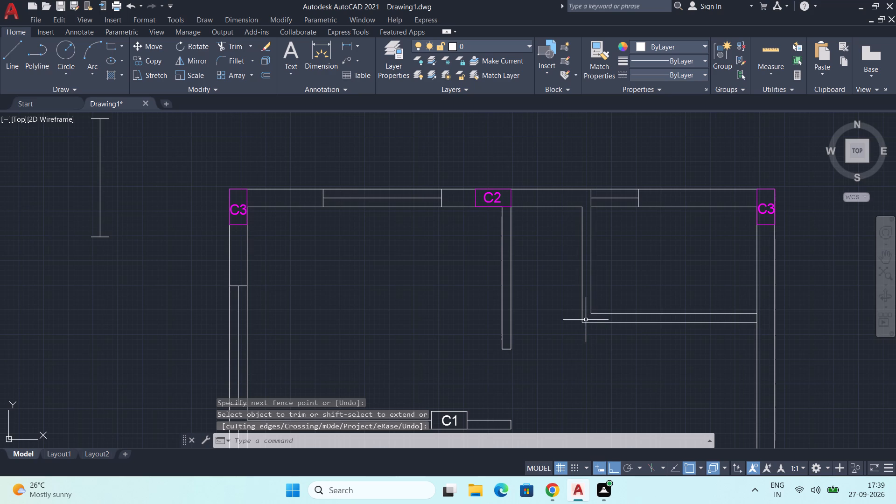
Draw a line across the thickness of the upper-right small room's left wall, starting from the room's inner lower-left corner.
key("l")
key("Return")
scroll(588, 316, "up", 2)
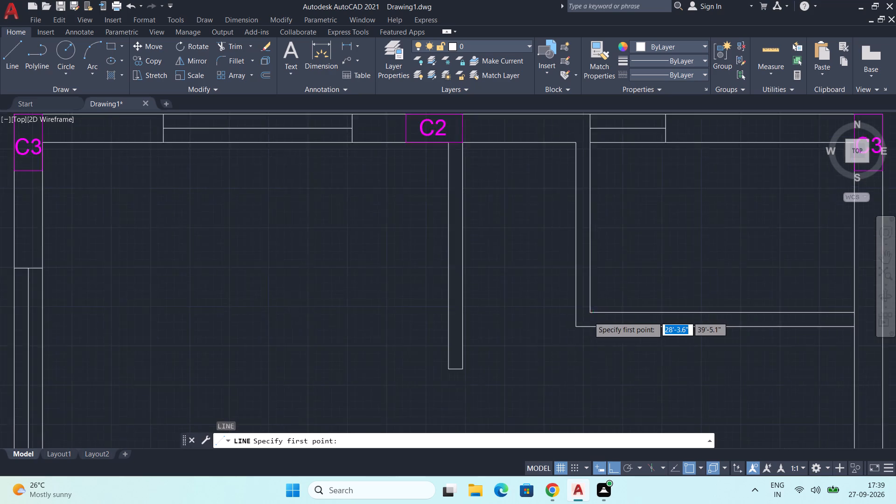
left_click(589, 311)
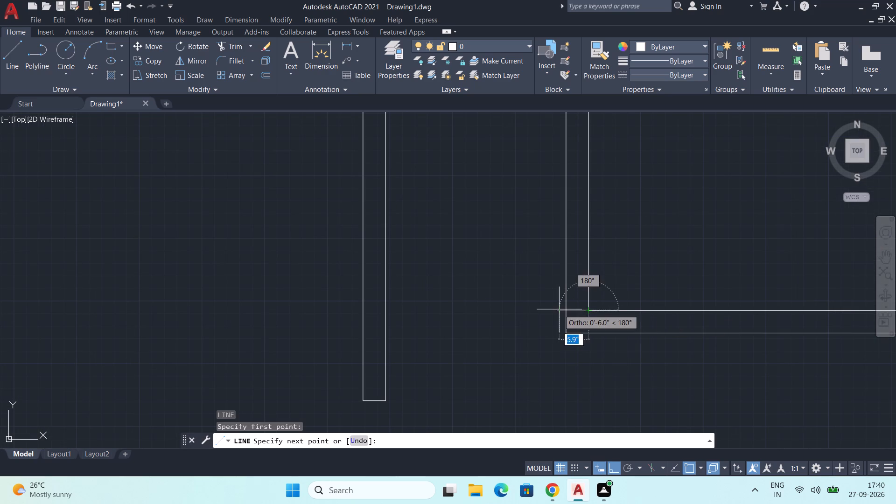
left_click(565, 311)
key("Escape")
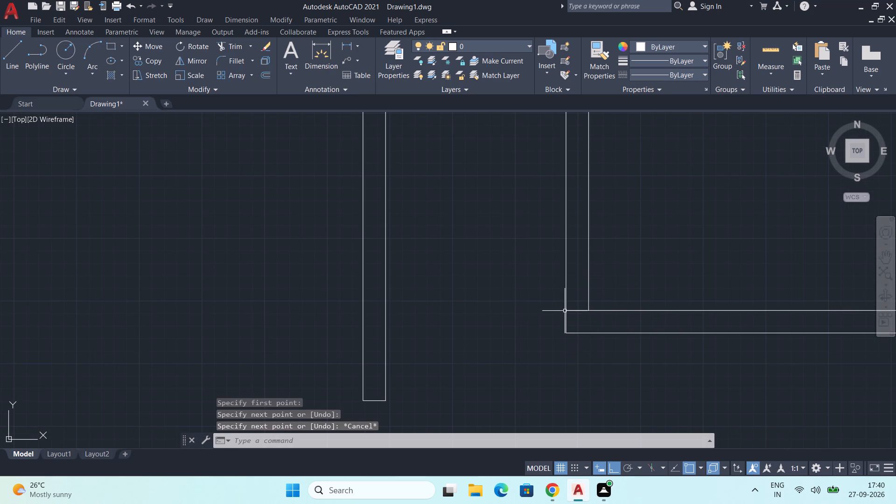
Offset the short line across the small room's left wall 2'6" upward.
type("OFF")
key("Return")
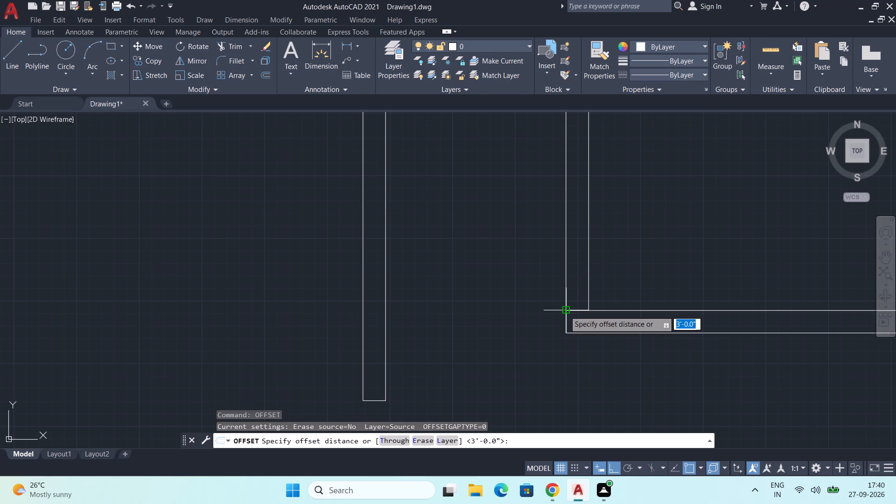
key("1")
key("BackSpace")
type("2'6\"")
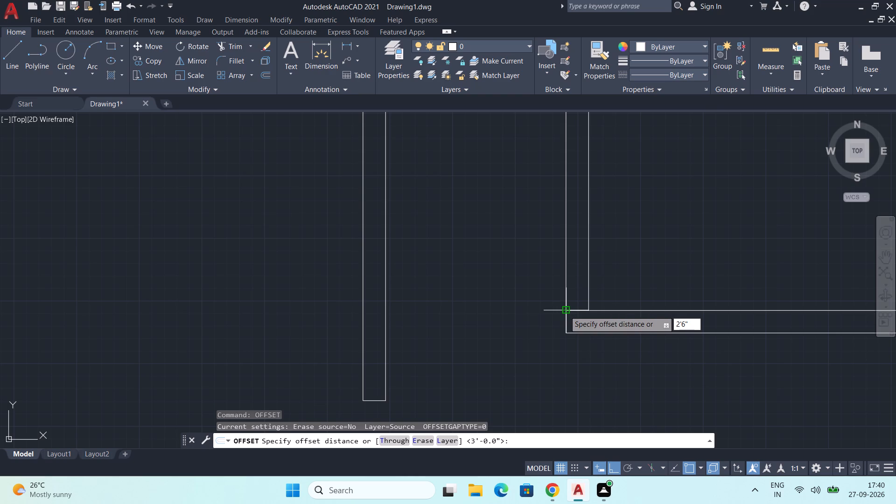
key("Return")
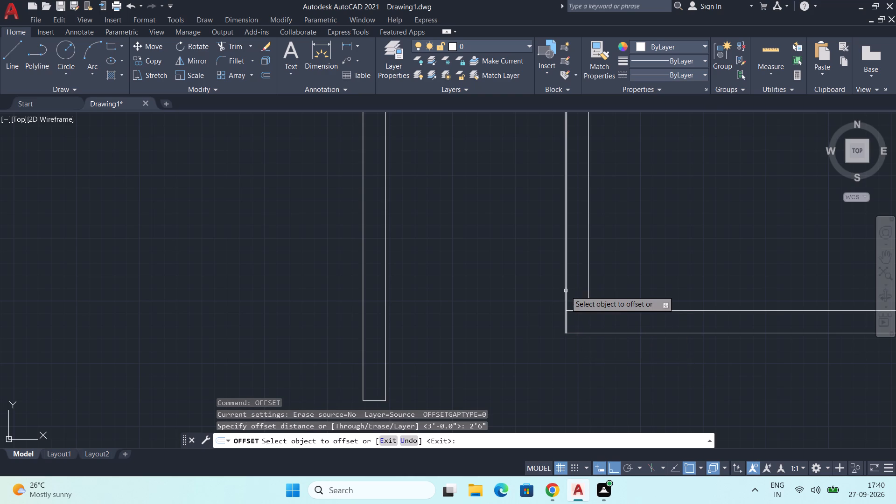
left_click(578, 311)
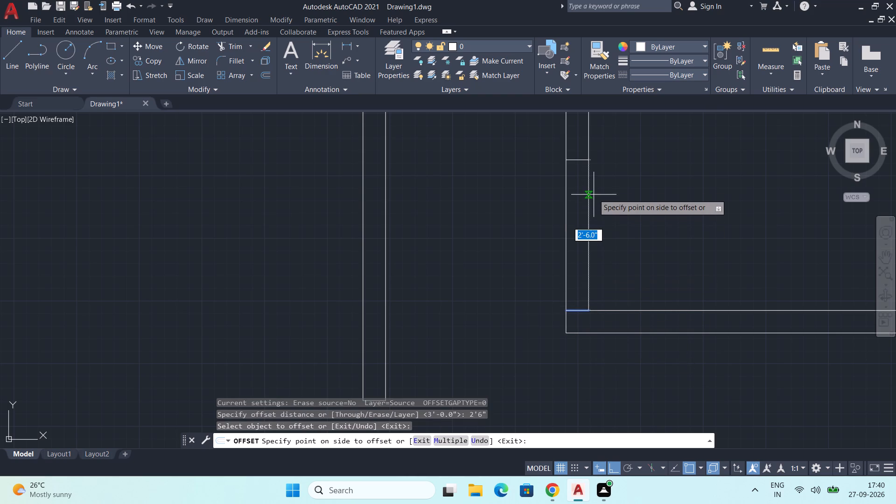
left_click(581, 190)
scroll(632, 206, "down", 2)
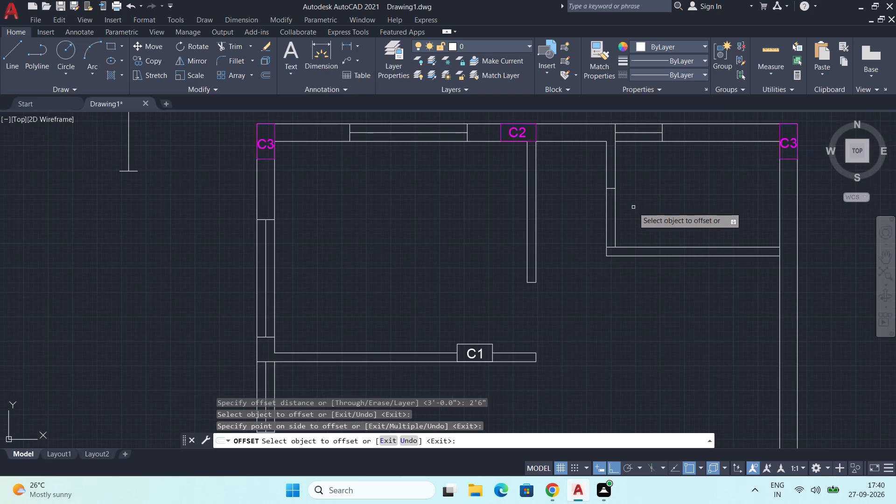
middle_click_drag(636, 207, 612, 281)
key("space")
Trim both lines of the small room's left wall between the two short cross lines to open a doorway.
type("TR")
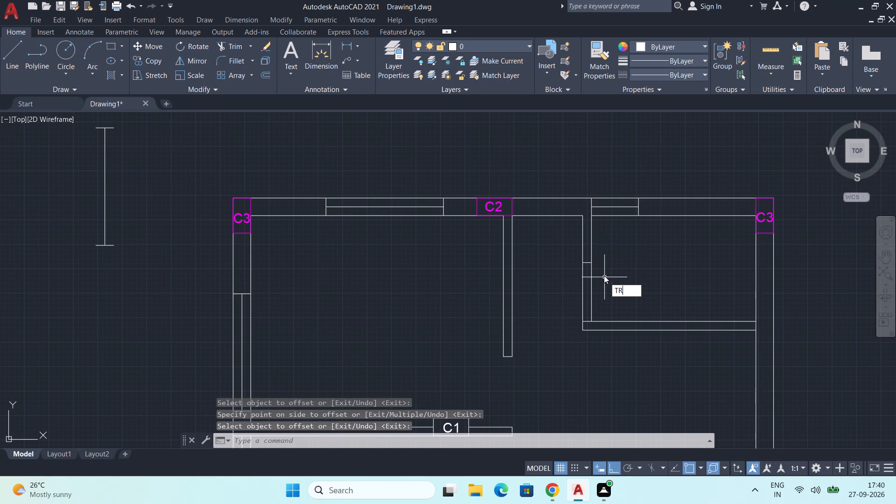
key("Return")
left_click(551, 293)
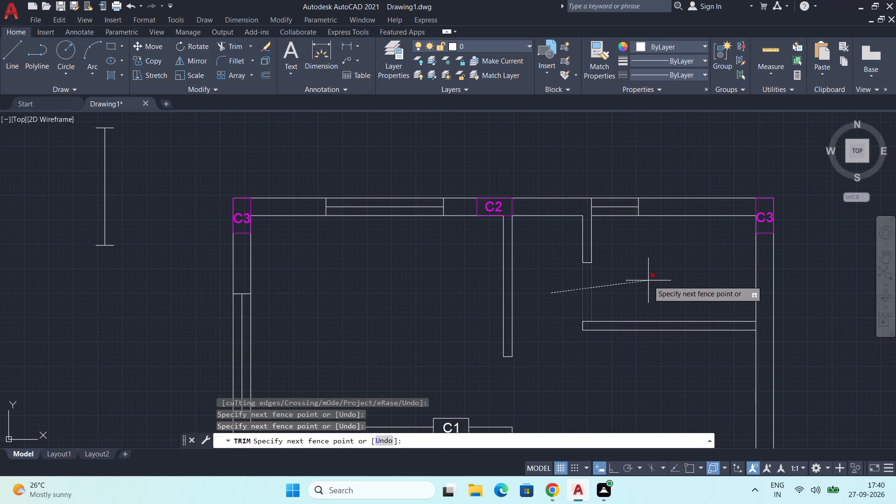
left_click(648, 280)
scroll(611, 312, "down", 2)
middle_click_drag(598, 338, 591, 304)
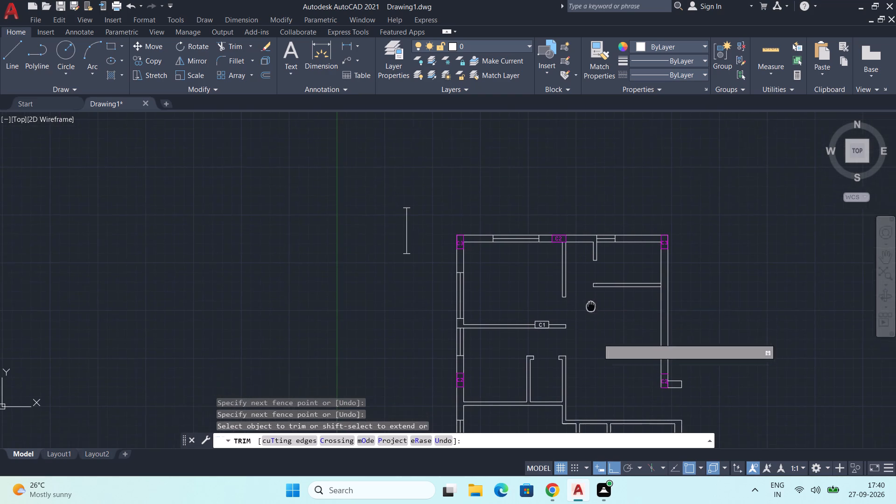
middle_click_drag(591, 304, 584, 292)
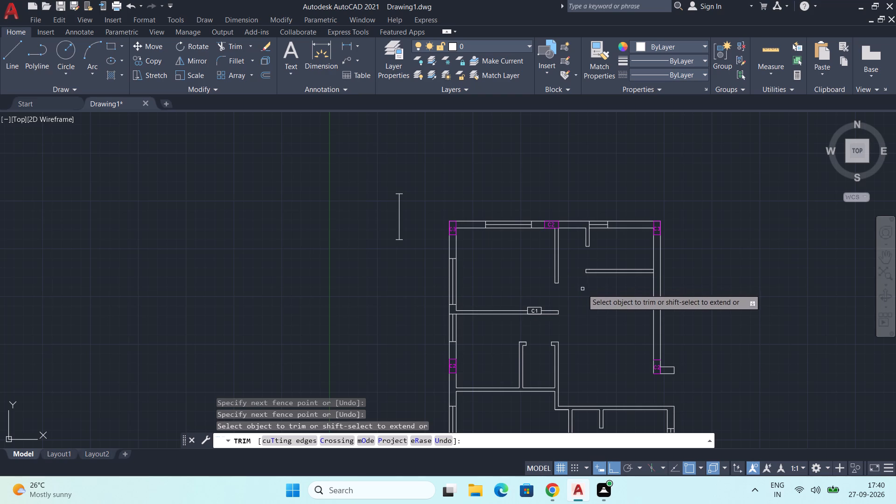
scroll(586, 307, "down", 1)
middle_click_drag(595, 329, 594, 260)
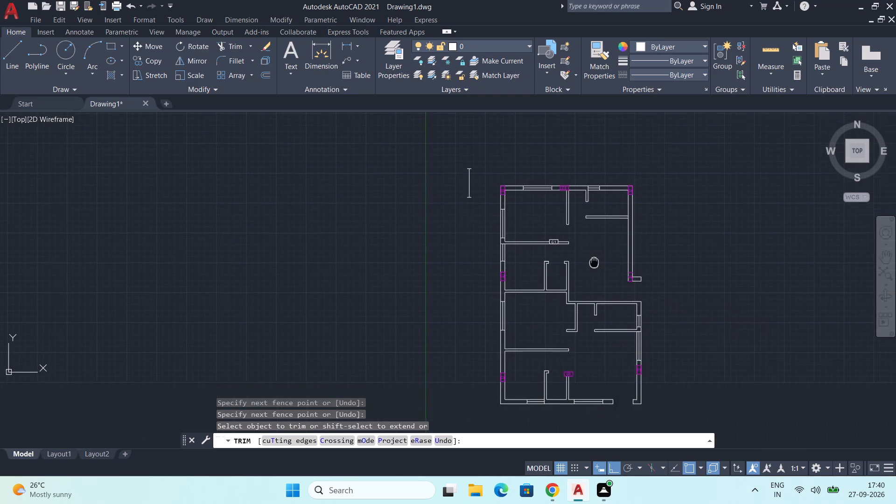
middle_click_drag(594, 260, 551, 235)
scroll(548, 235, "up", 2)
middle_click_drag(540, 234, 547, 287)
key("space")
Change the colour of the C1 column rectangle and its label to magenta.
scroll(513, 244, "up", 2)
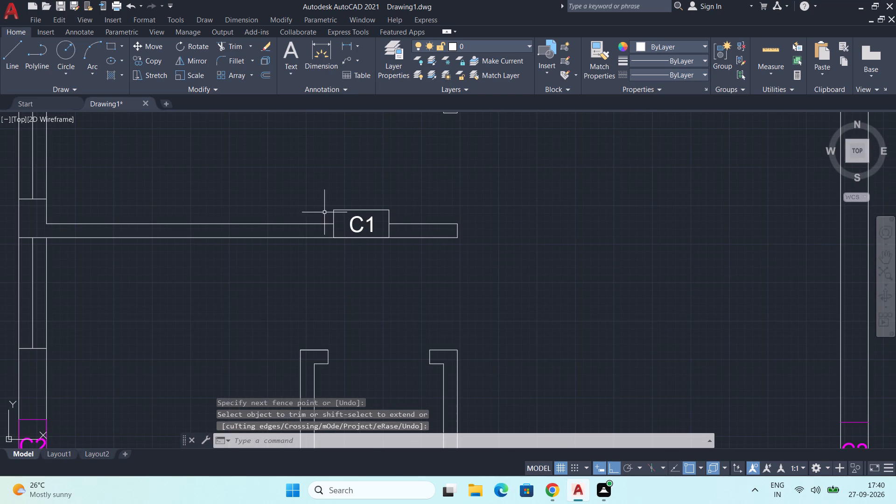
left_click(319, 199)
left_click(401, 262)
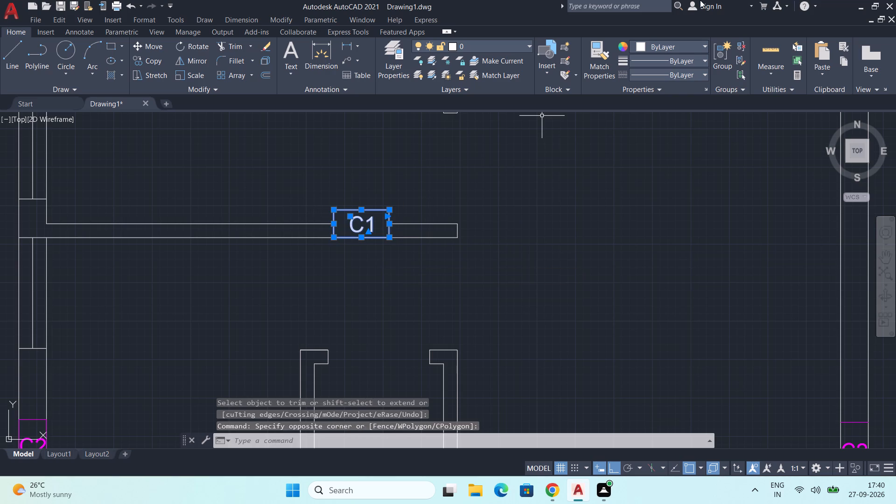
left_click(693, 49)
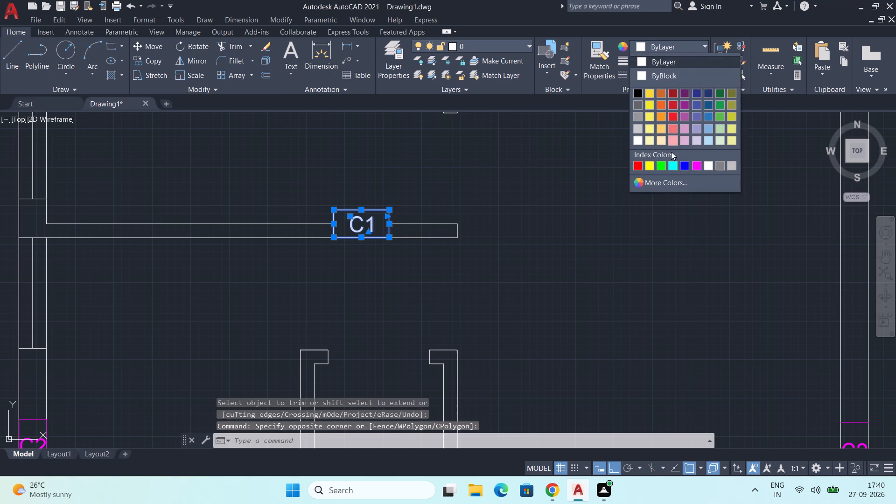
left_click(700, 166)
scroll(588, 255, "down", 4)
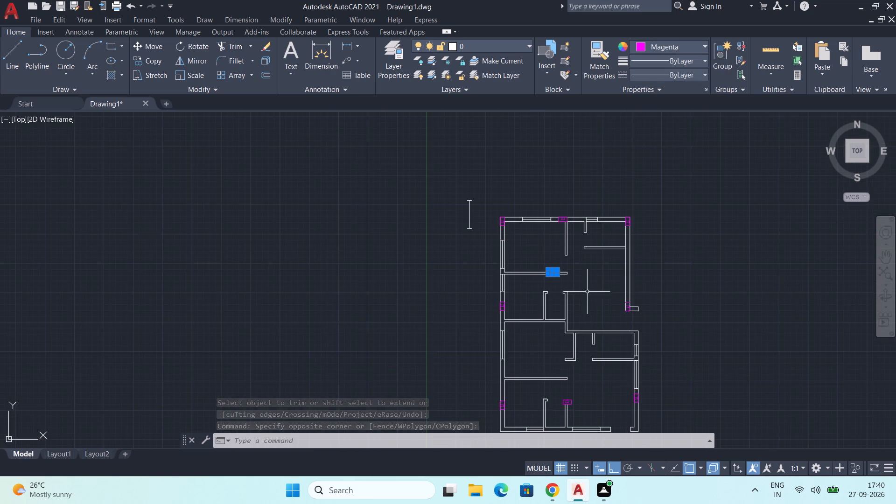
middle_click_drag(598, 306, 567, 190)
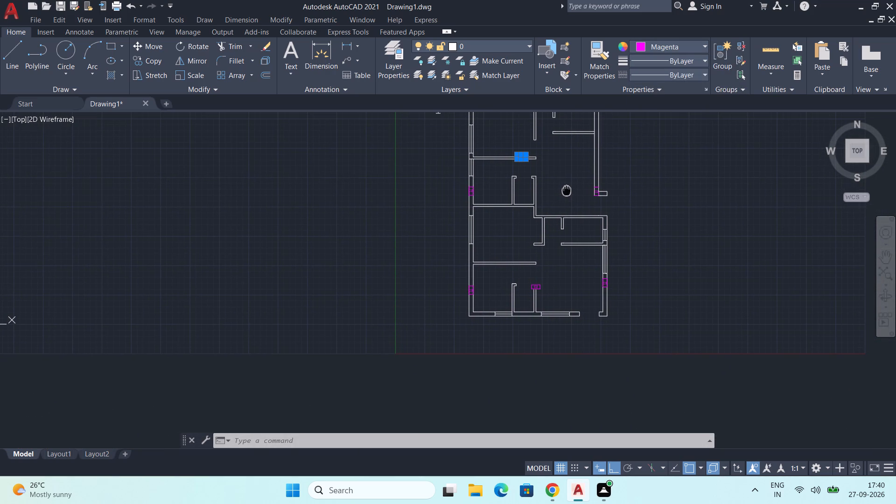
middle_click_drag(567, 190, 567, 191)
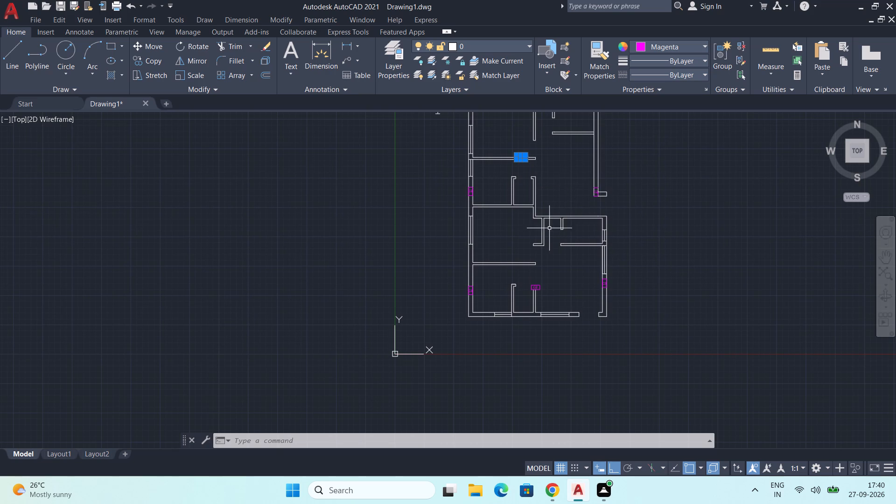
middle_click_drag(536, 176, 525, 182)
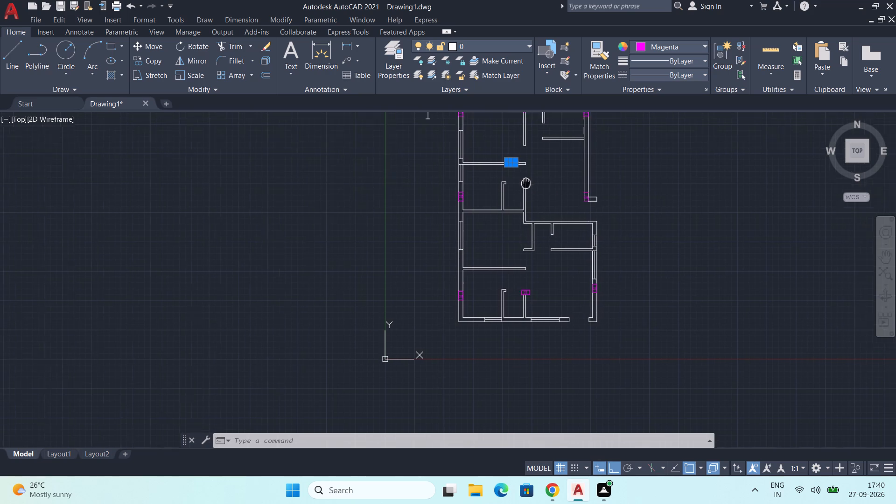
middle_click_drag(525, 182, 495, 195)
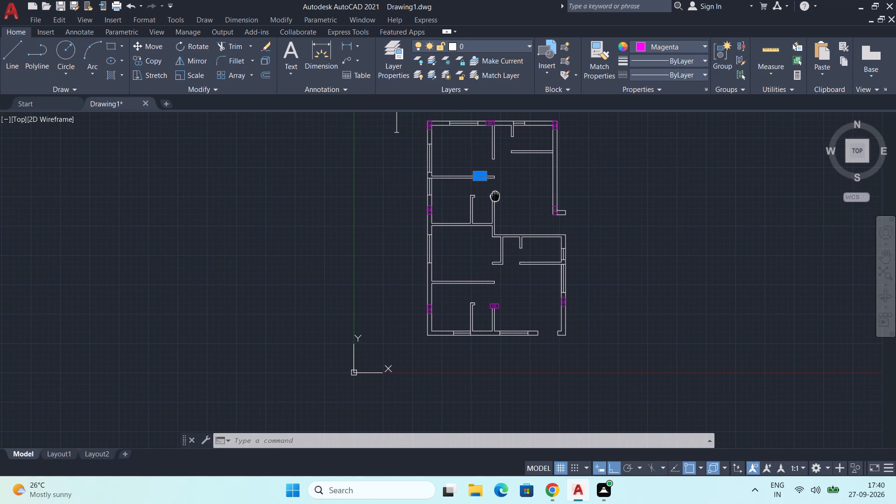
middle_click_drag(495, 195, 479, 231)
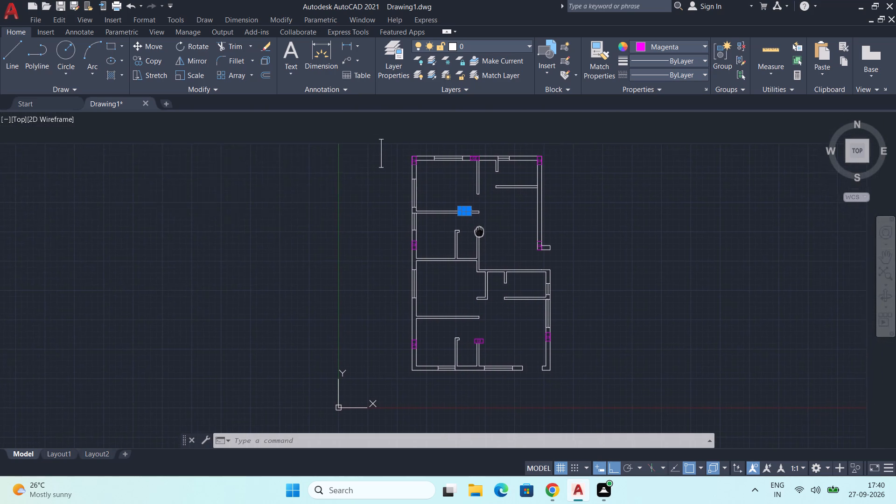
Set the first and second arrowheads of the Standard dimension style to Oblique.
middle_click_drag(479, 231, 475, 239)
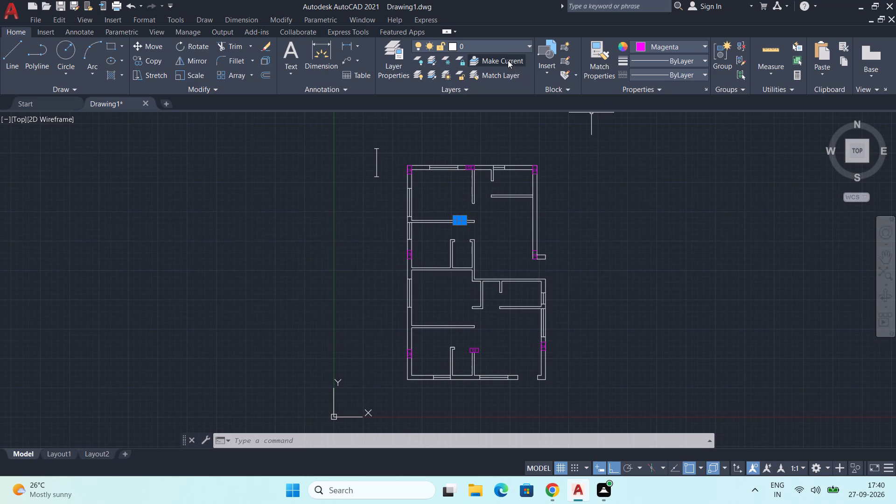
key("d")
key("Return")
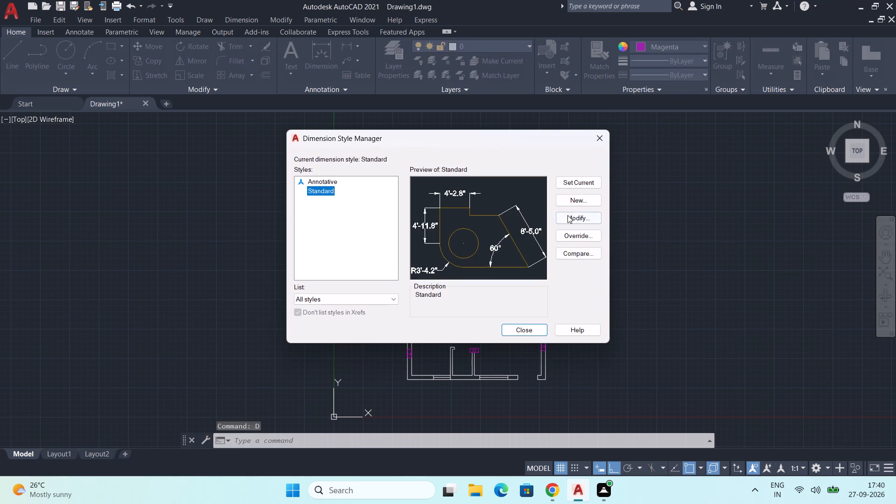
left_click(586, 221)
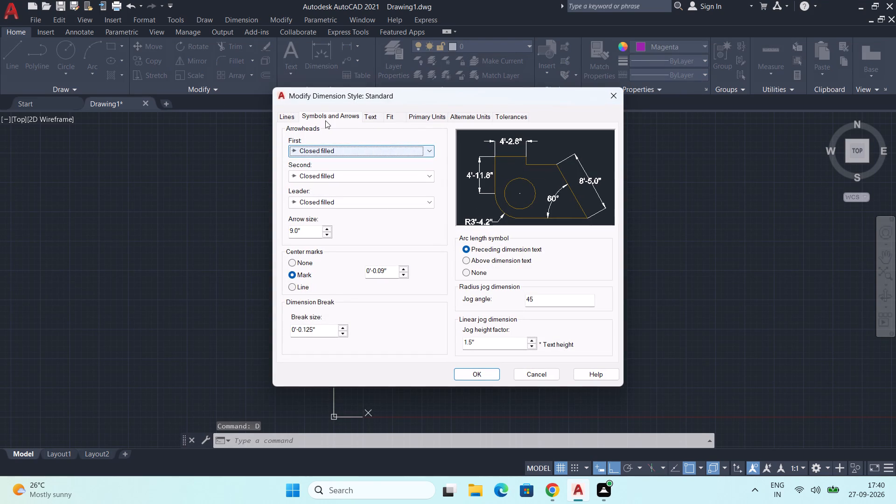
left_click(328, 120)
left_click(343, 117)
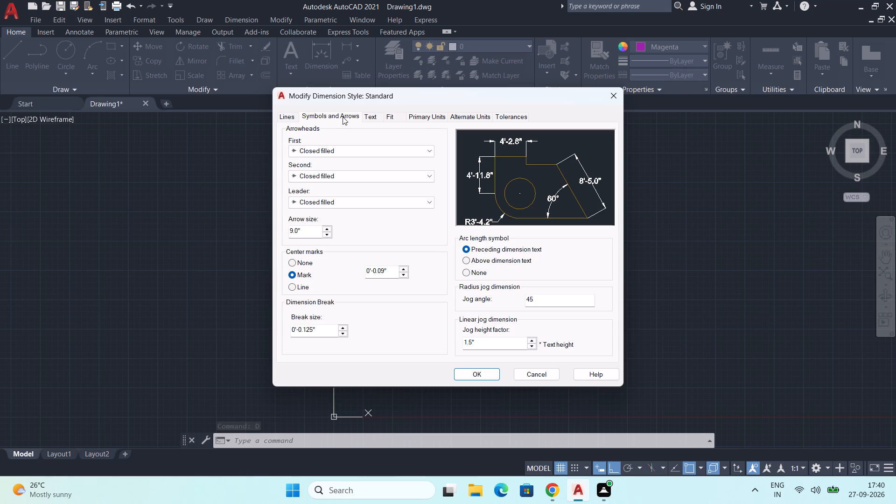
left_click(397, 152)
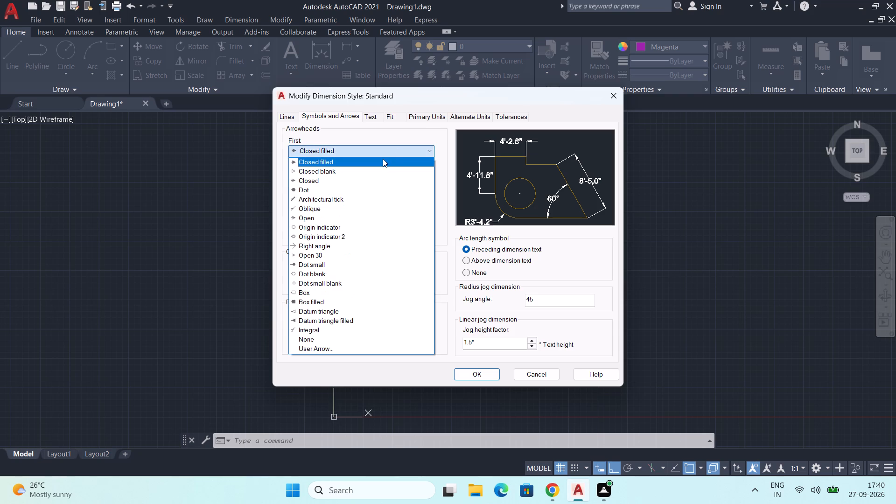
left_click(348, 209)
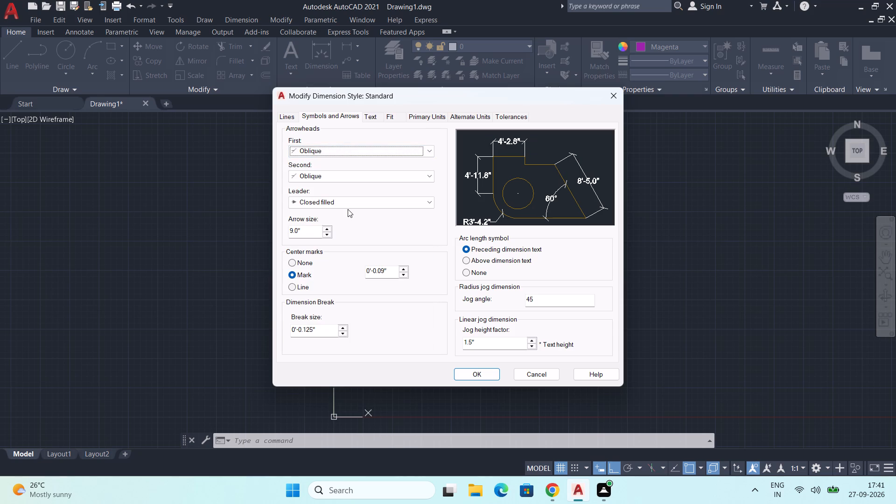
left_click(479, 372)
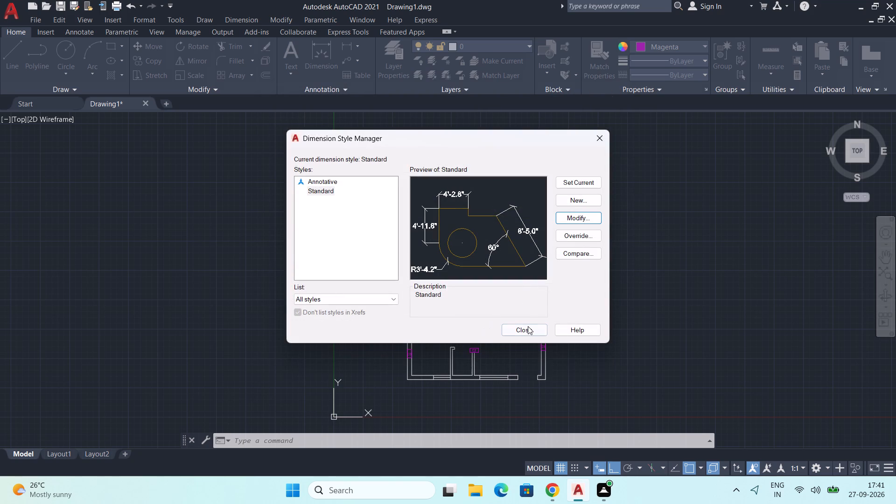
left_click(528, 326)
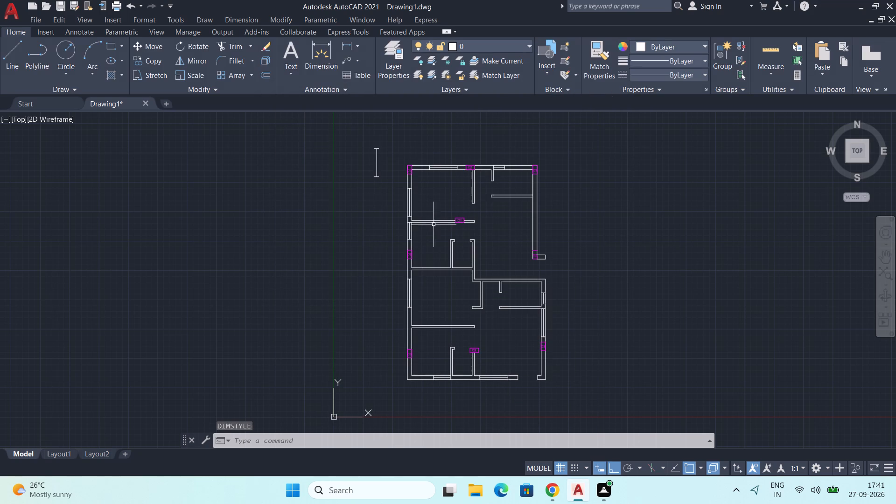
Add a vertical linear dimension between the upper-left room's inner left corners, placing it just inside the left wall.
left_click(343, 43)
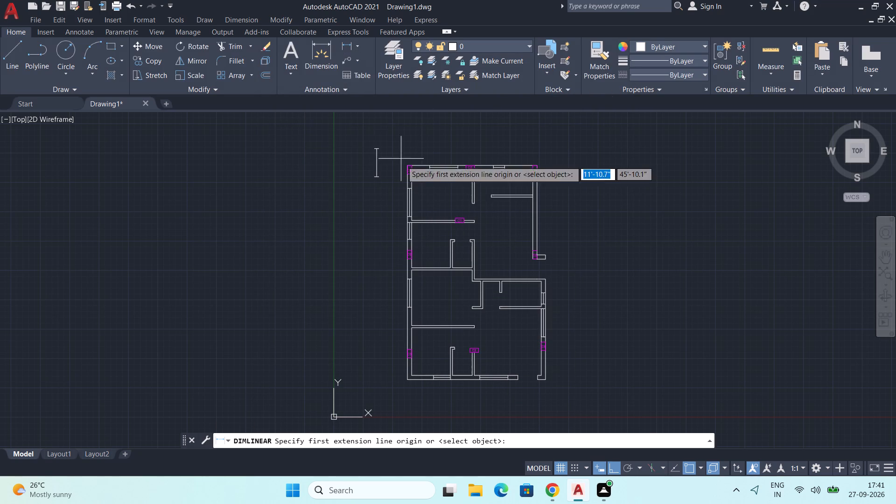
scroll(413, 191, "up", 2)
middle_click_drag(413, 191, 489, 182)
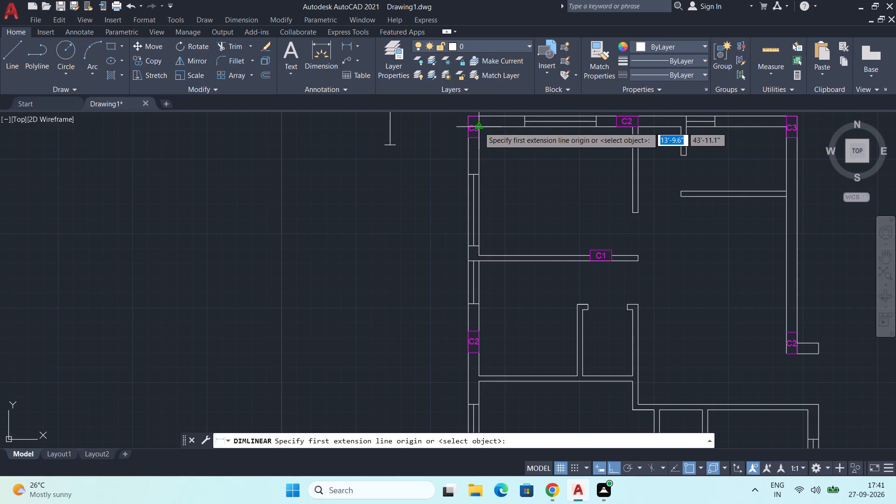
left_click(479, 127)
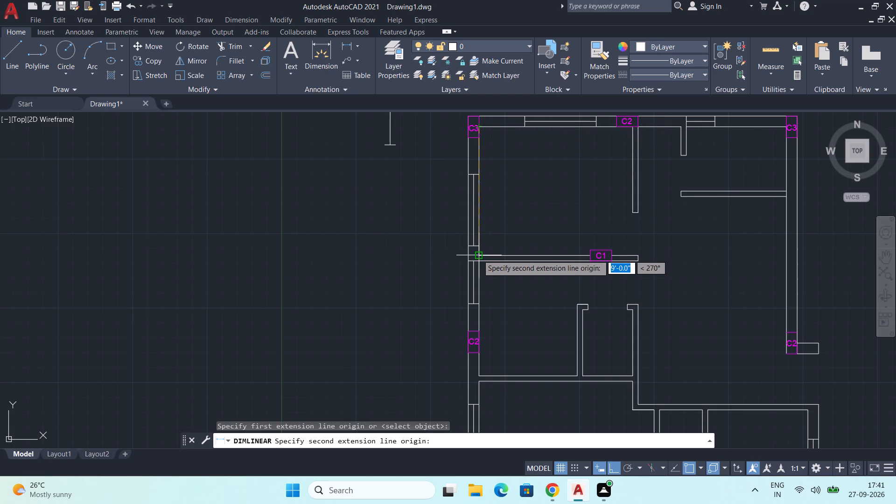
left_click(478, 255)
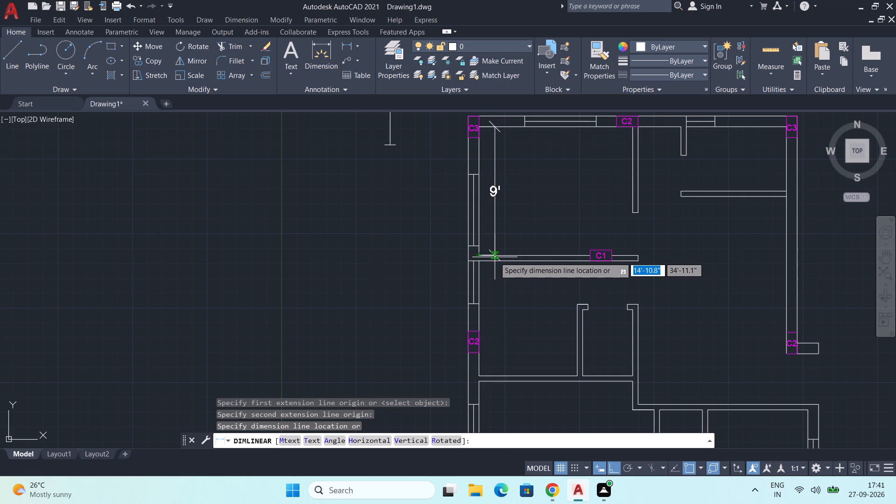
left_click(495, 257)
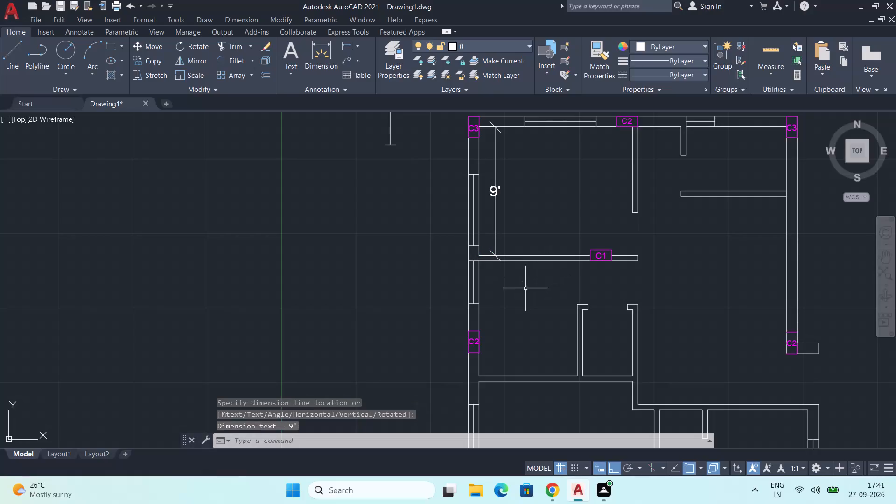
Modify the Standard dimension style to arrow size 6", text height 6" and text aligned with the dimension line.
key("d")
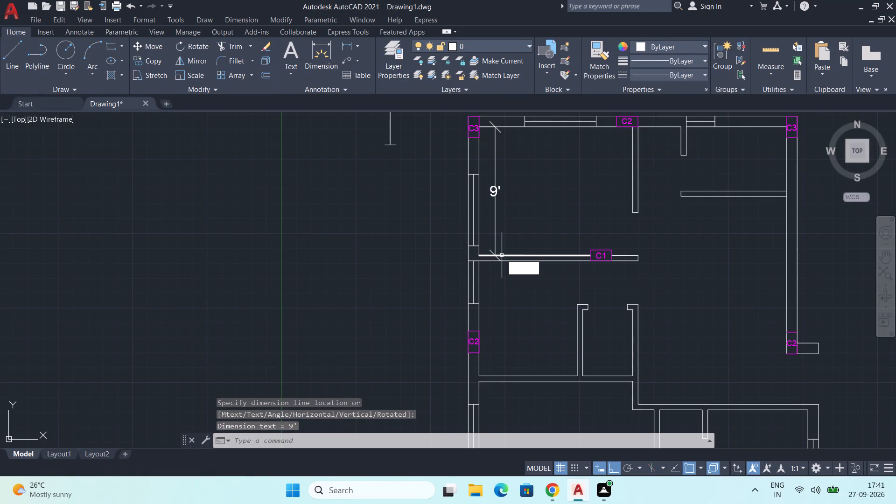
scroll(513, 271, "down", 1)
key("Return")
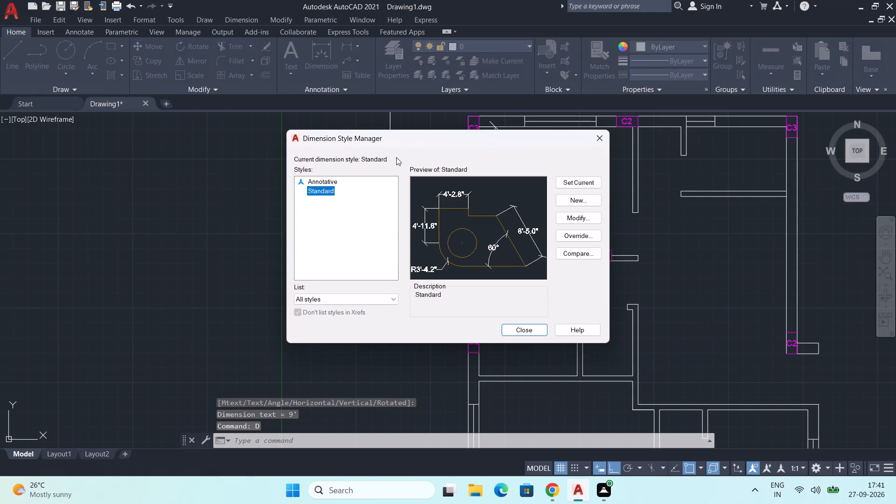
left_click(586, 221)
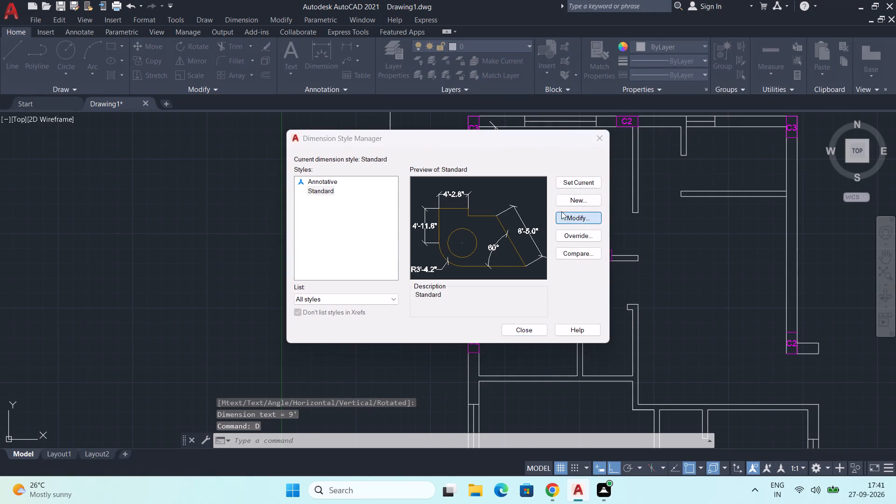
left_click(336, 113)
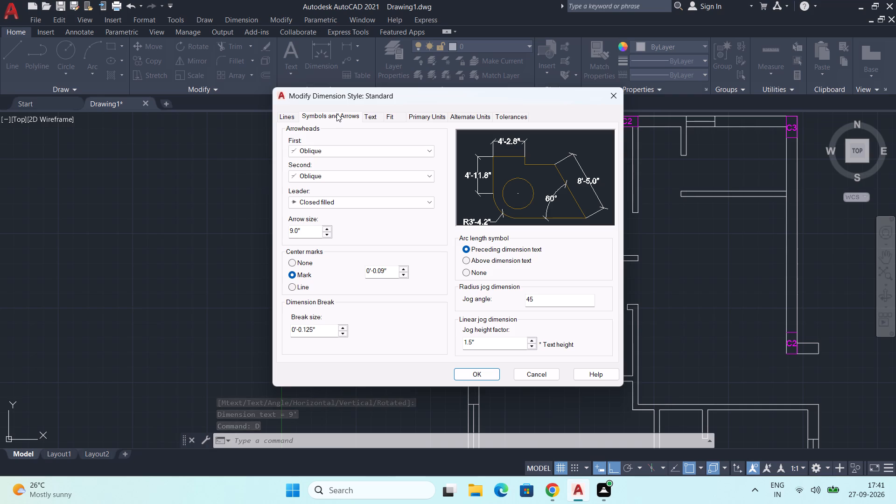
double_click(307, 235)
type("6\"")
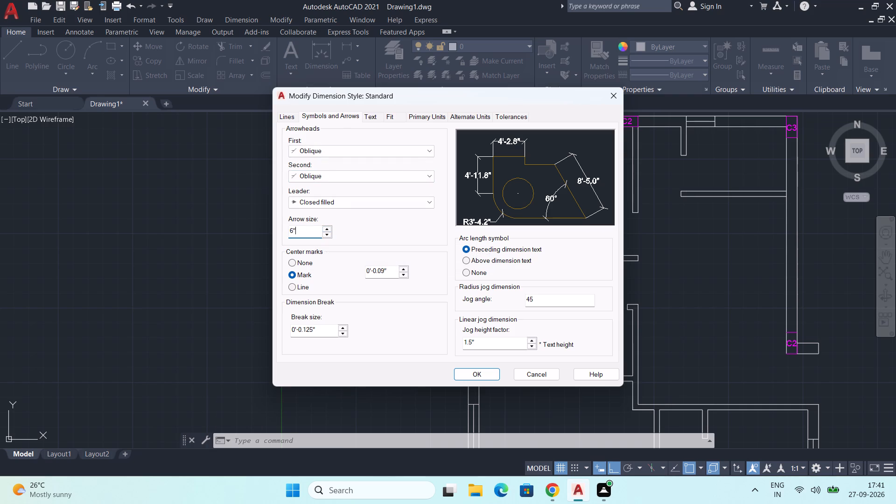
left_click(376, 117)
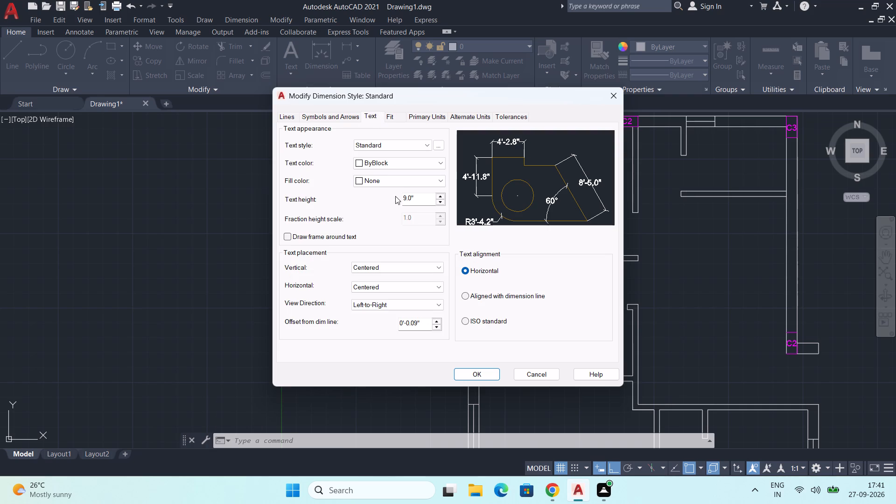
double_click(421, 196)
type("6\"")
left_click(506, 300)
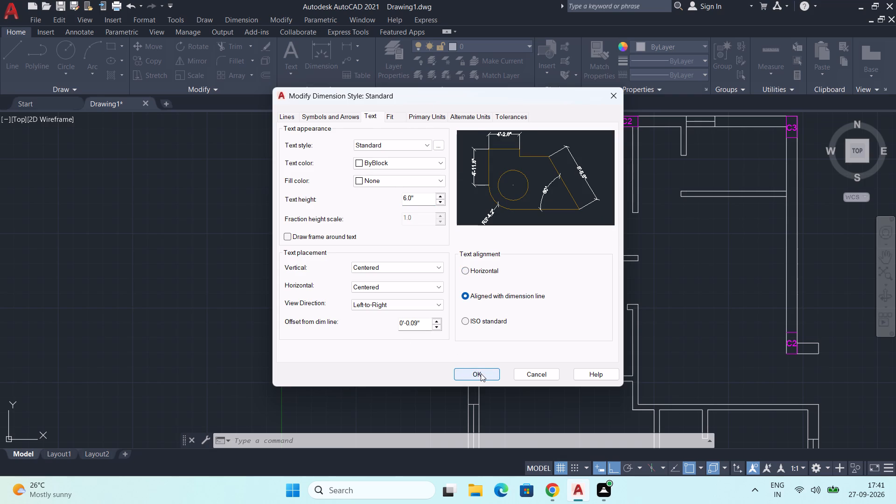
left_click(481, 373)
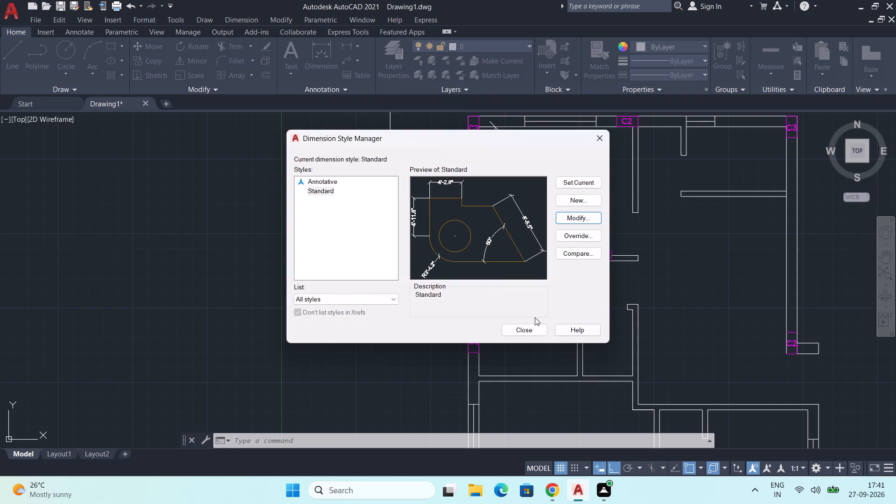
left_click(525, 328)
Add a horizontal linear dimension across the upper-left room, from the left wall's inner face to the right partition, in the room's upper half.
scroll(525, 328, "down", 1)
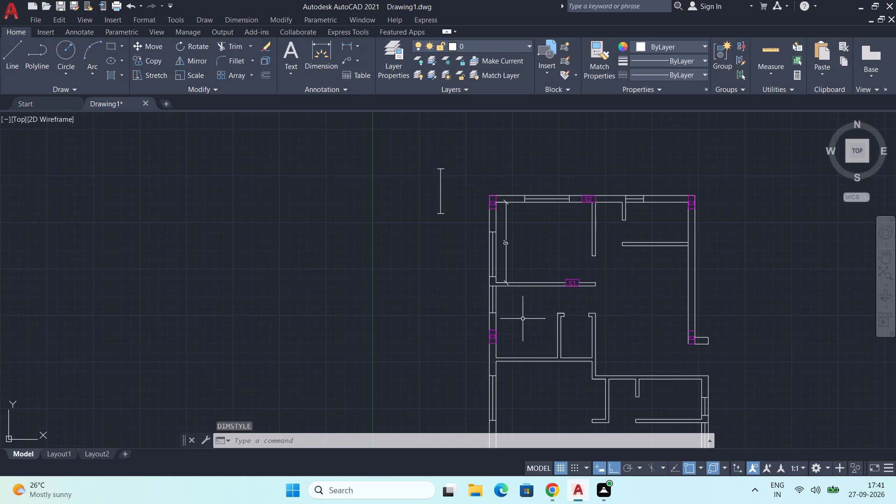
middle_click_drag(523, 318, 433, 331)
scroll(427, 272, "up", 1)
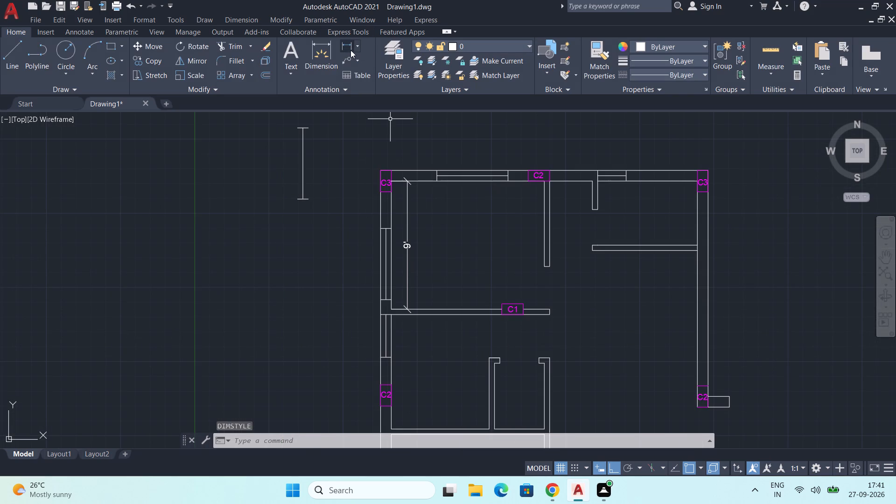
left_click(344, 47)
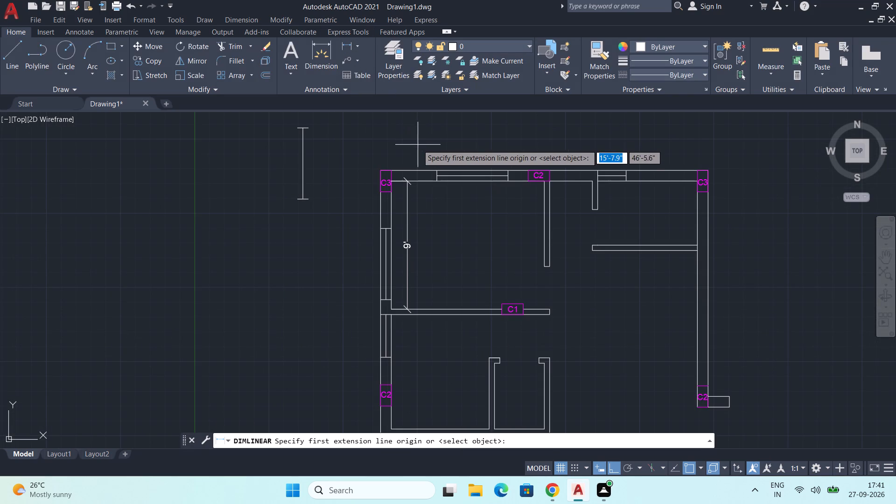
scroll(405, 216, "up", 1)
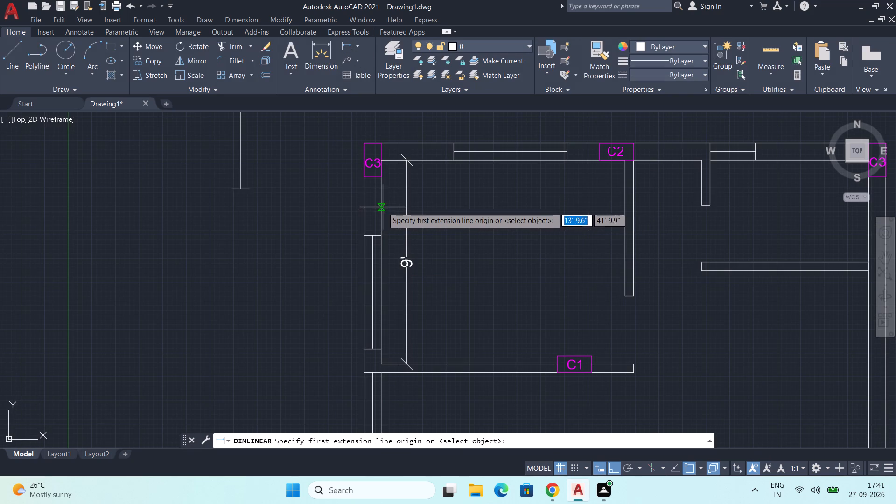
left_click(381, 207)
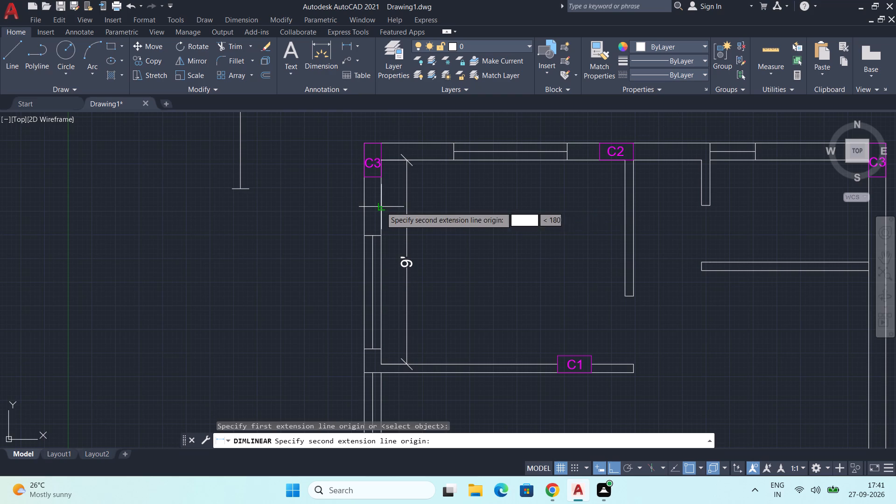
left_click(623, 207)
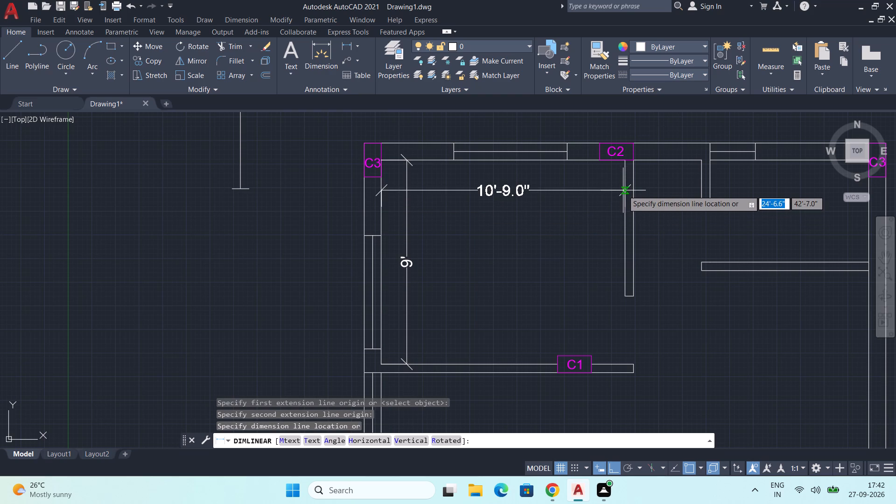
left_click(626, 215)
Add a vertical linear dimension for the upper-right small room from its inner top corner to the lower wall, just inside the right wall.
scroll(659, 240, "down", 1)
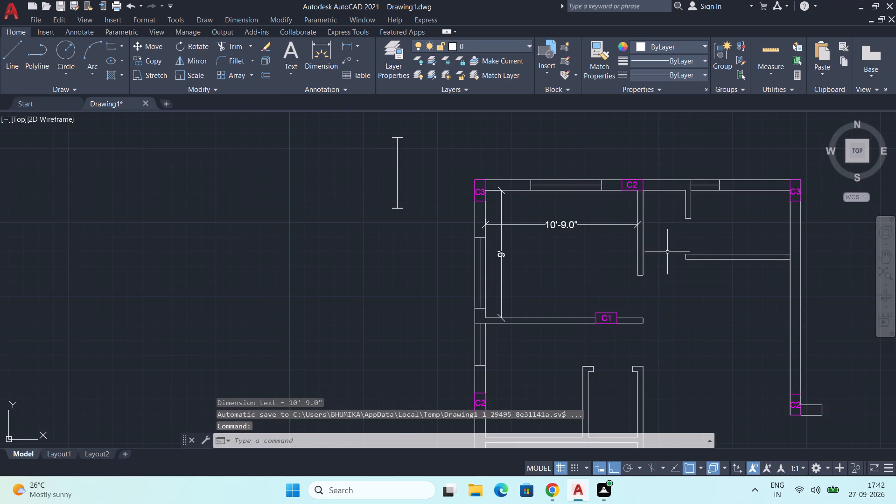
middle_click_drag(667, 252, 530, 260)
scroll(679, 210, "up", 1)
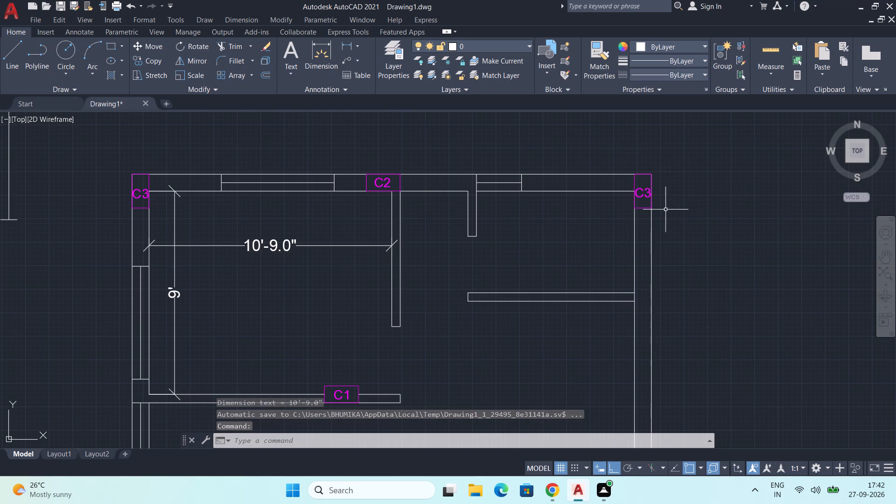
key("space")
scroll(651, 204, "up", 2)
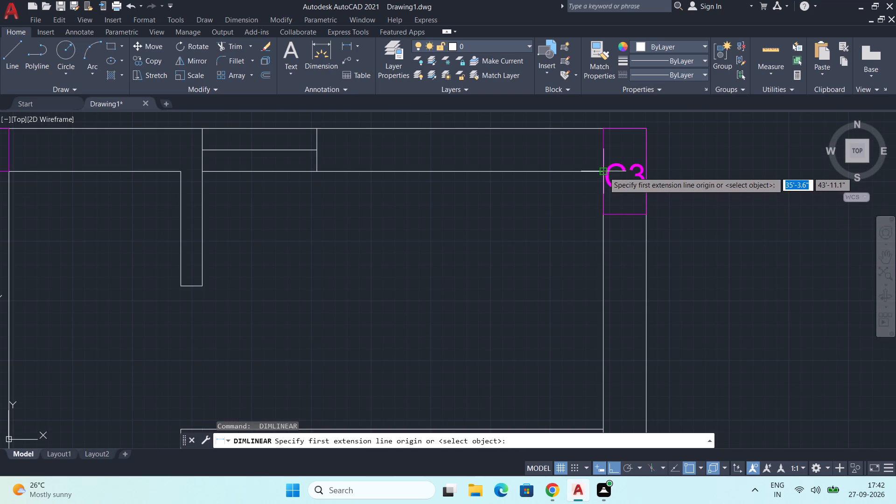
left_click(604, 172)
middle_click_drag(609, 339, 623, 266)
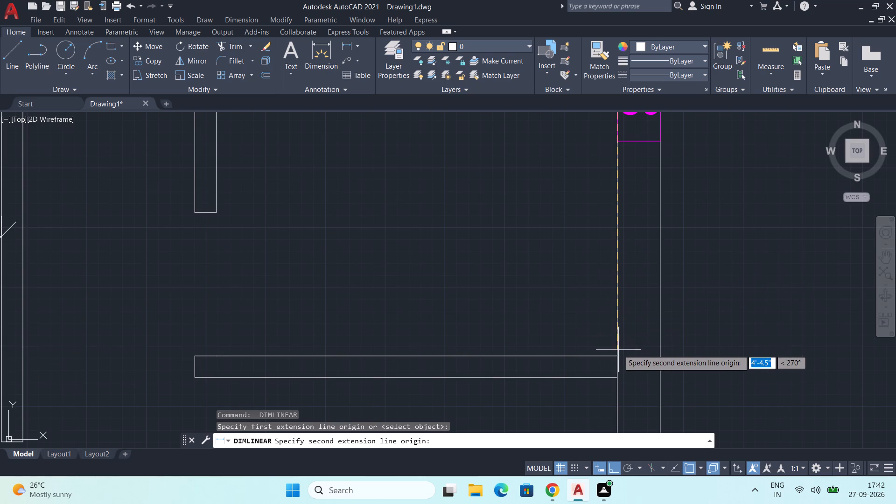
left_click(616, 355)
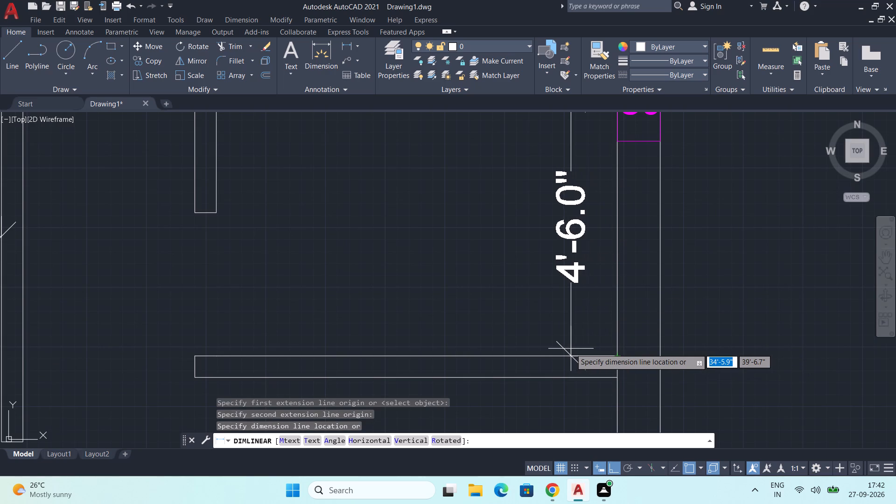
left_click(574, 349)
Add a horizontal linear dimension across the upper-right small room, from column C3's lower inner corner to the short partition, just below the top wall.
scroll(512, 235, "down", 1)
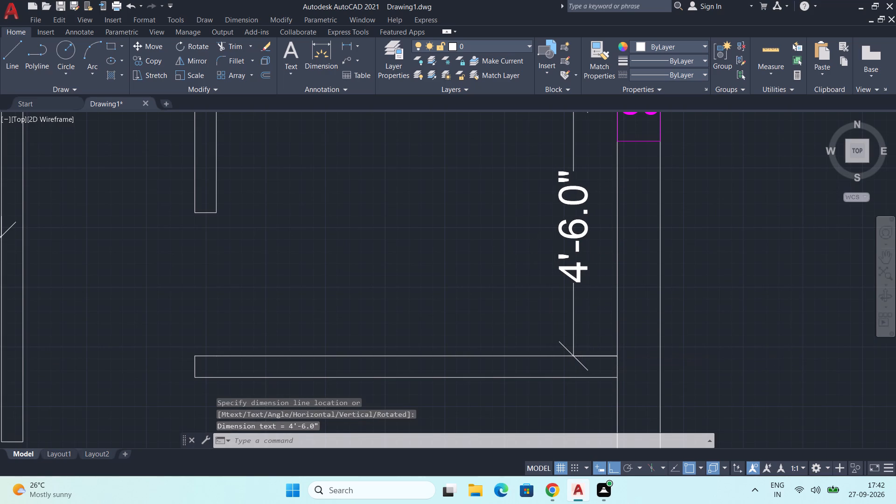
middle_click_drag(512, 230, 531, 332)
key("space")
scroll(421, 295, "up", 2)
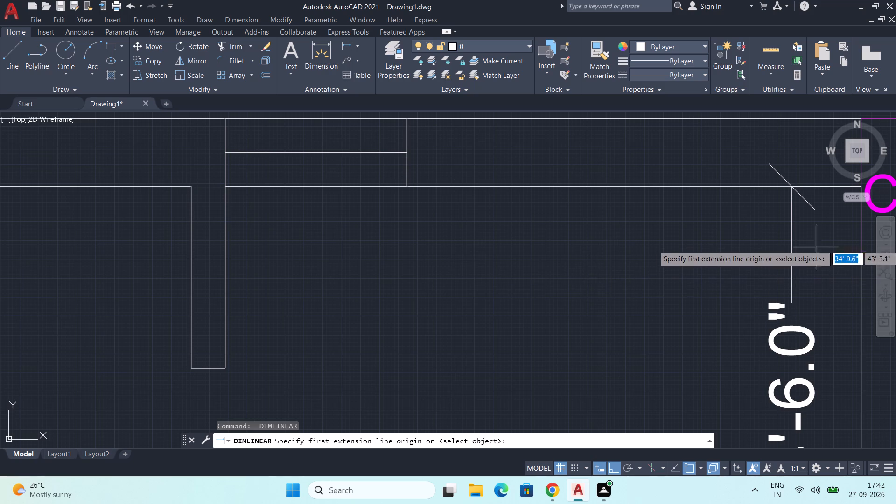
scroll(831, 245, "down", 1)
middle_click_drag(823, 264, 742, 274)
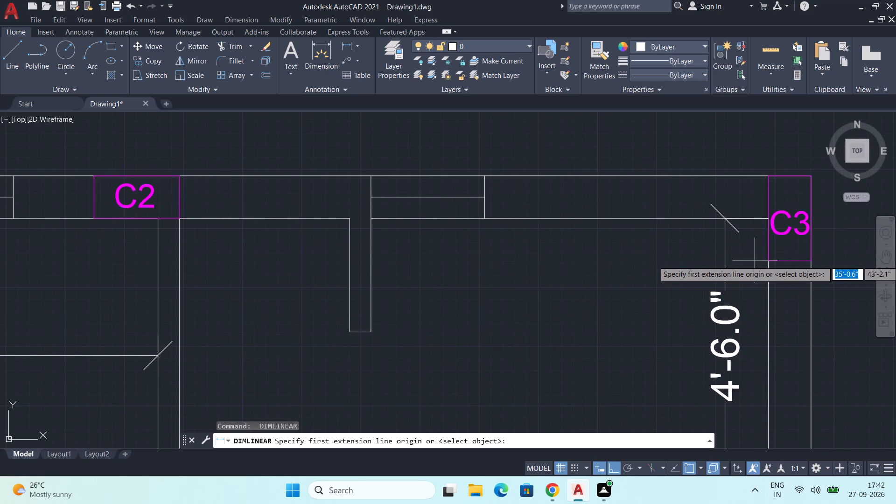
left_click(767, 261)
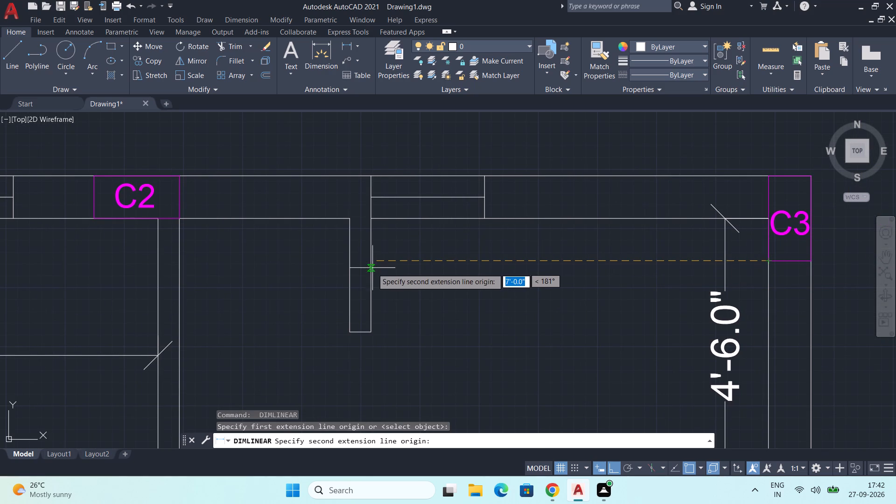
left_click(371, 259)
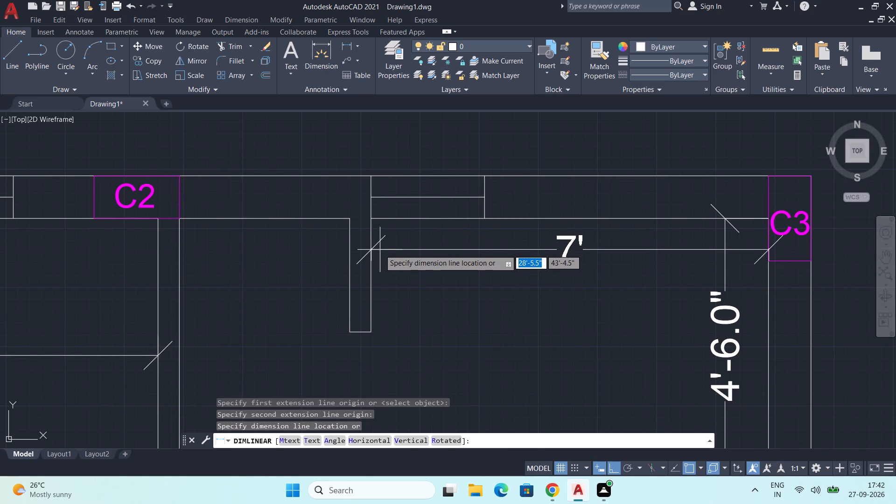
left_click(380, 257)
Add a vertical linear dimension between the inner left corners of the room below the upper-left room, placing it just inside the left wall.
scroll(408, 281, "down", 2)
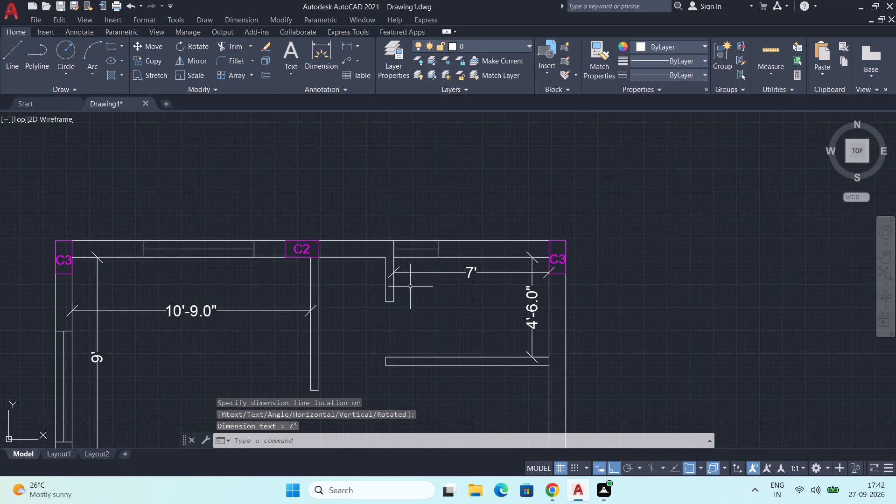
scroll(428, 318, "down", 2)
middle_click_drag(431, 319, 510, 193)
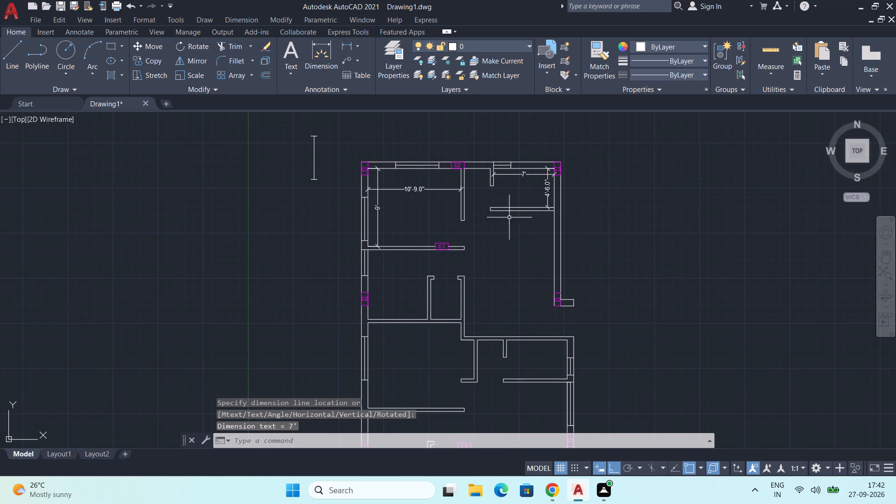
scroll(508, 229, "up", 1)
middle_click_drag(514, 284, 524, 248)
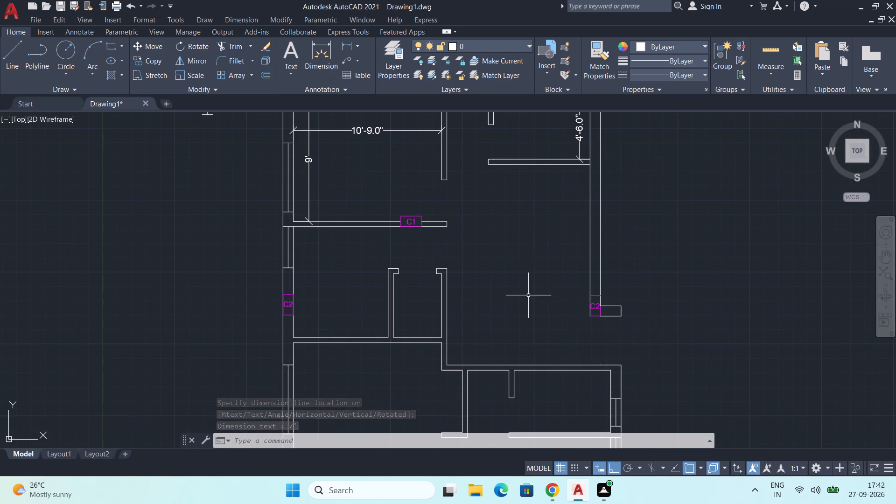
middle_click_drag(528, 295, 537, 255)
key("space")
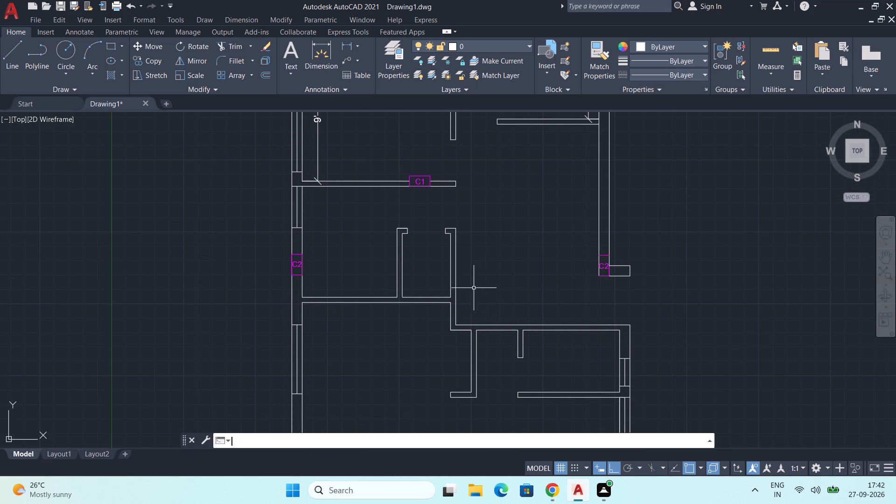
middle_click_drag(441, 323, 450, 296)
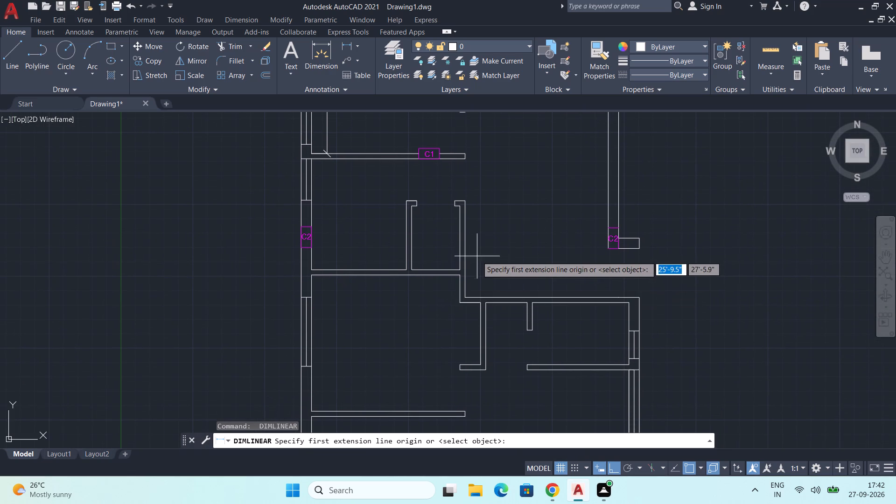
middle_click_drag(426, 310, 448, 273)
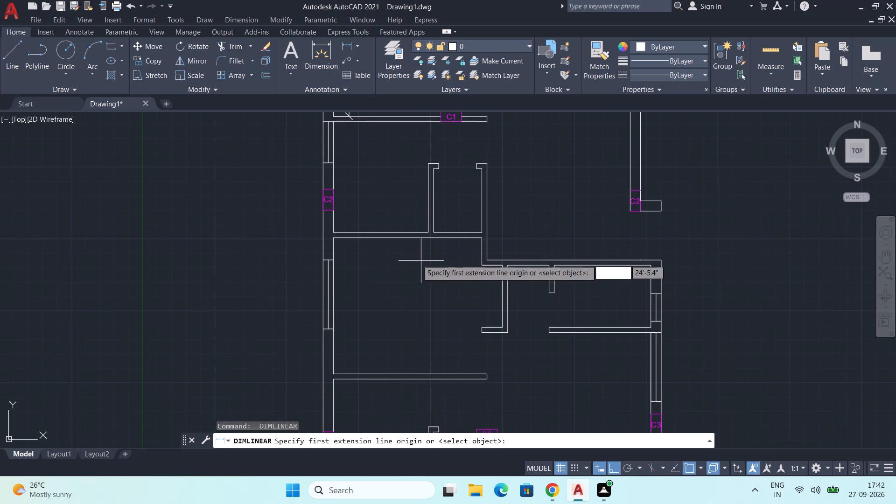
middle_click_drag(391, 239, 412, 263)
scroll(374, 289, "up", 1)
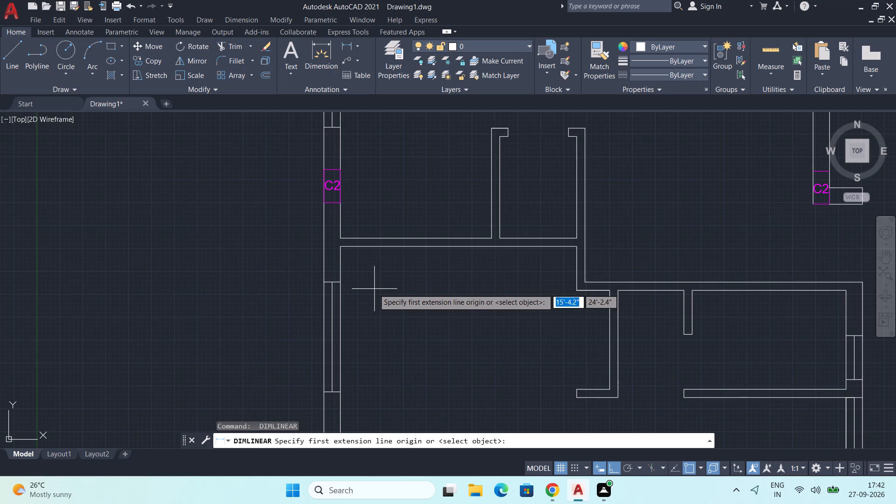
left_click_drag(341, 234, 341, 228)
middle_click_drag(344, 163, 350, 241)
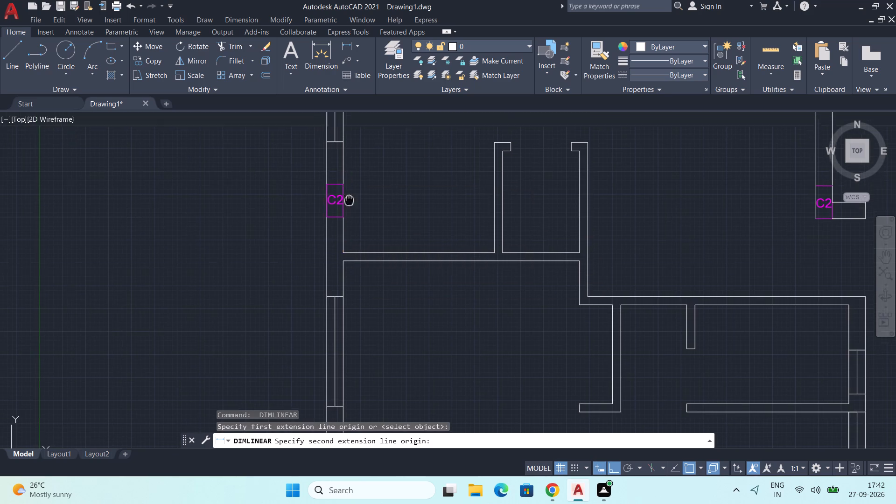
middle_click_drag(350, 241, 350, 281)
left_click(345, 181)
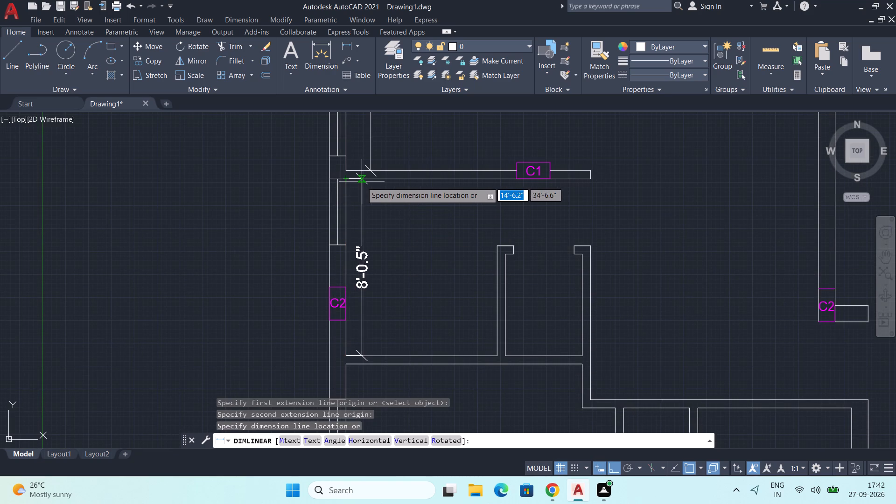
left_click(362, 182)
Add a horizontal linear dimension from that room's lower-left inner corner to the closet's left partition, placing it just above the bottom wall.
middle_click_drag(449, 394, 443, 322)
key("space")
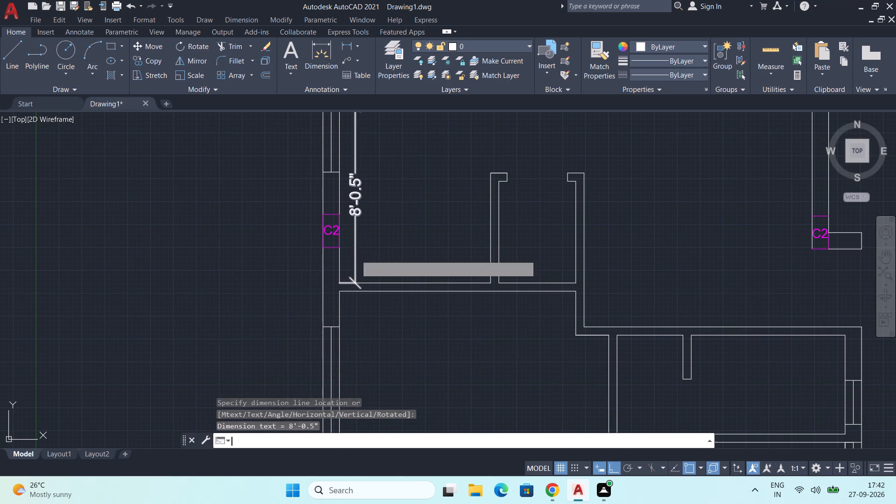
left_click(338, 281)
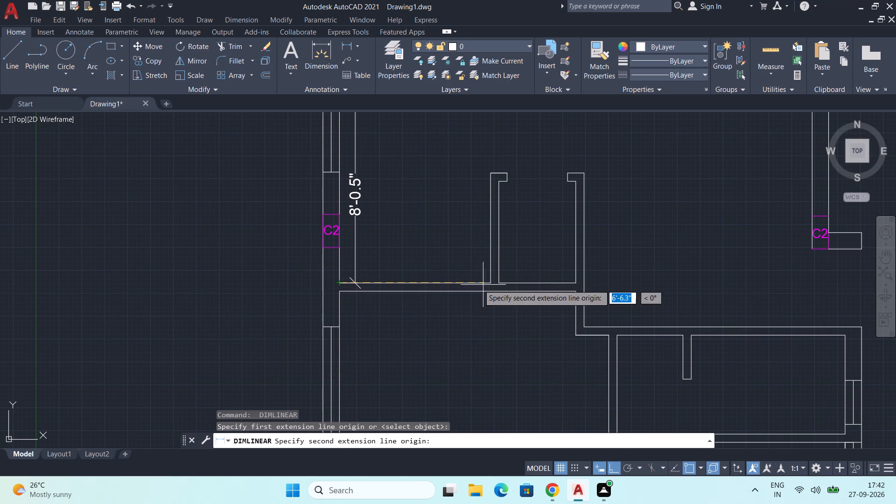
left_click(490, 283)
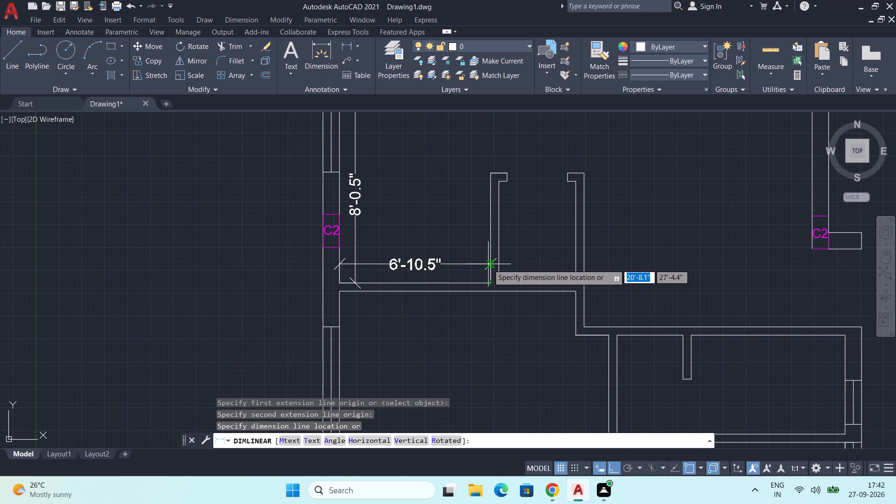
left_click(488, 265)
Add a horizontal linear dimension over the closet's top-left wall return, from its outer corner to the opening edge, placing it just above.
middle_click_drag(516, 332, 439, 357)
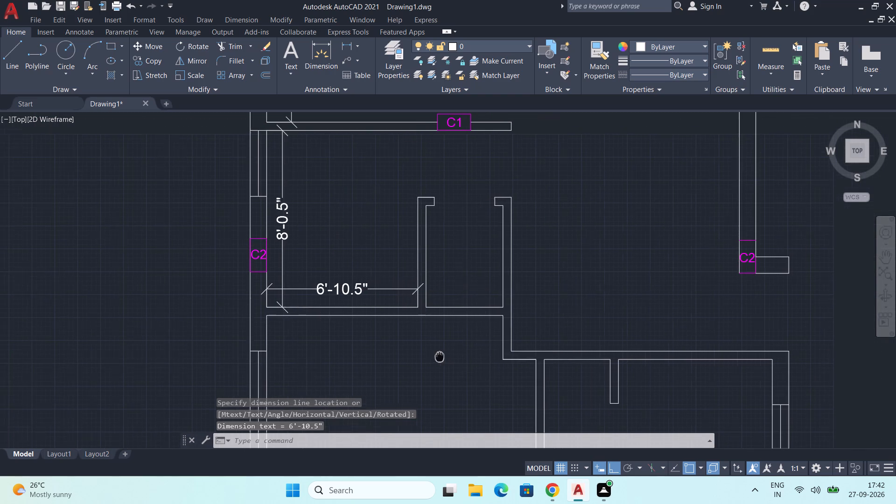
middle_click_drag(439, 357, 438, 357)
key("space")
middle_click_drag(437, 211, 436, 285)
scroll(436, 283, "up", 1)
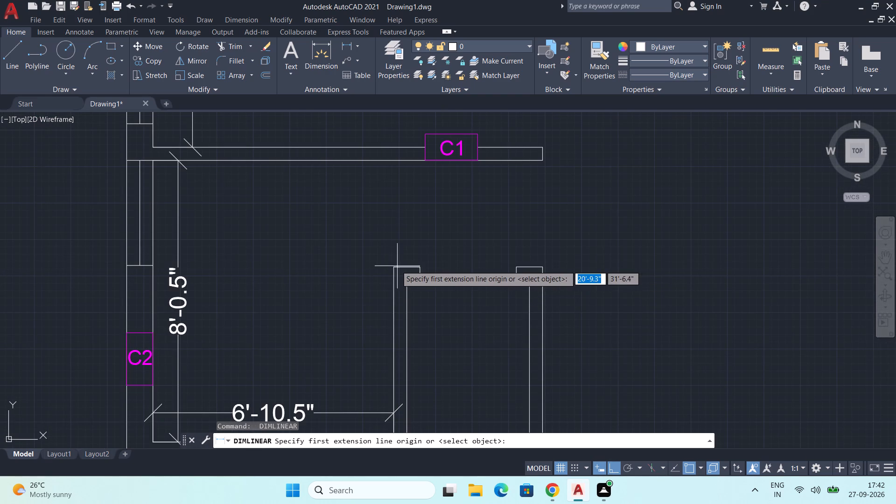
left_click(392, 265)
left_click(417, 268)
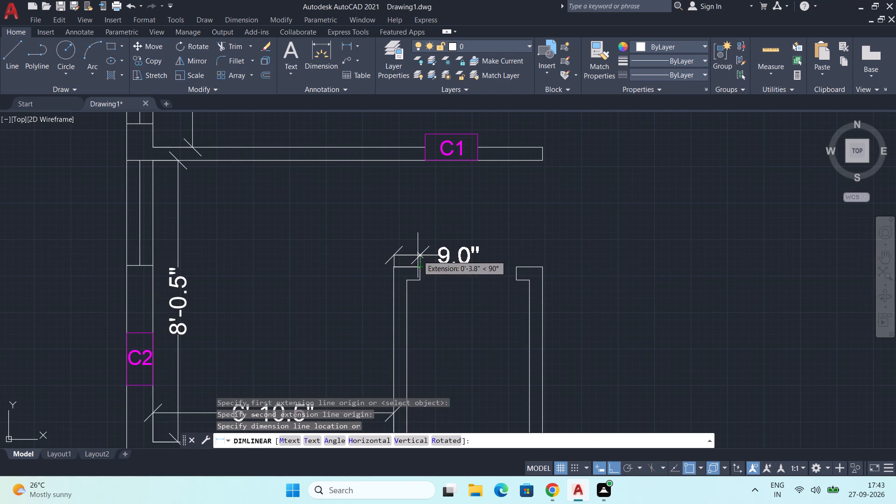
left_click(418, 255)
Add a horizontal linear dimension across the closet opening between the two wall returns, placing it just below them.
scroll(422, 261, "up", 2)
key("space")
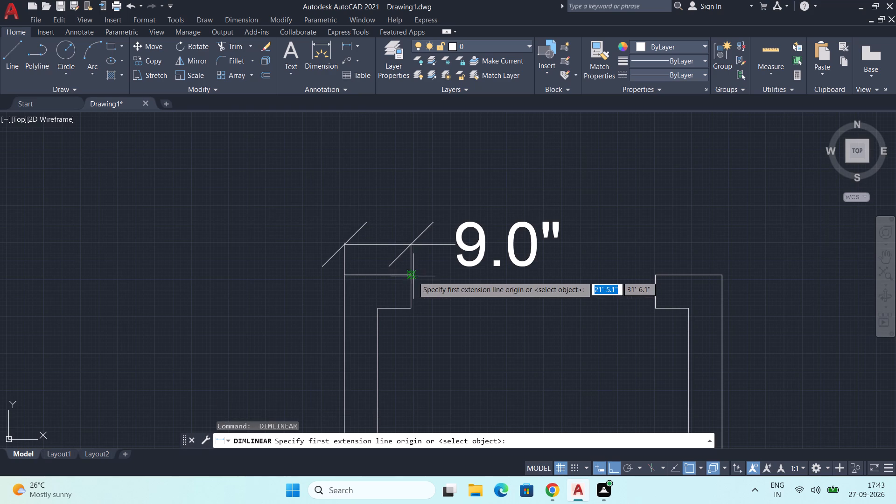
left_click(410, 276)
left_click(657, 274)
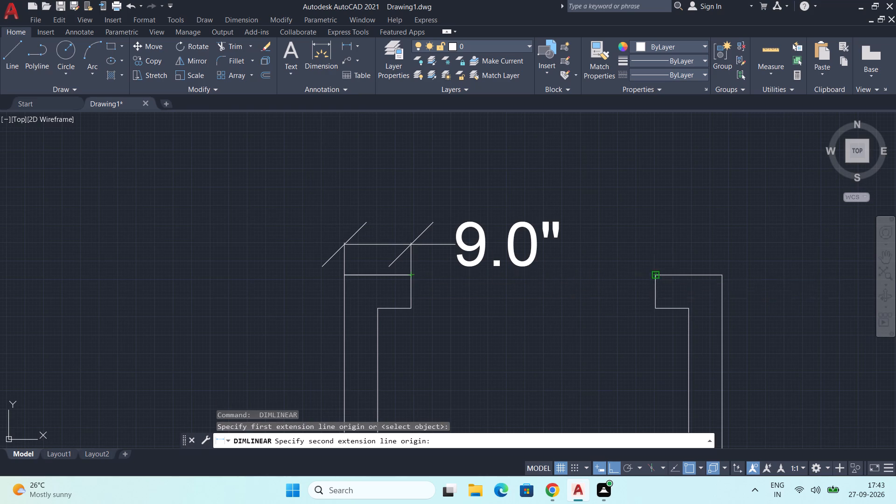
left_click(656, 329)
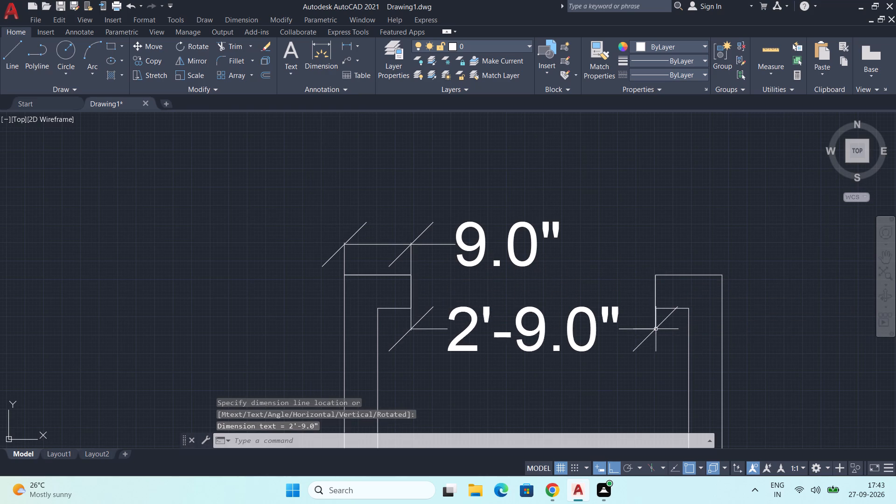
Add a vertical linear dimension from the lower end corner of the C1 wall to the closet's top-right outer corner, just outside the gap.
scroll(645, 356, "down", 2)
middle_click_drag(637, 368, 604, 316)
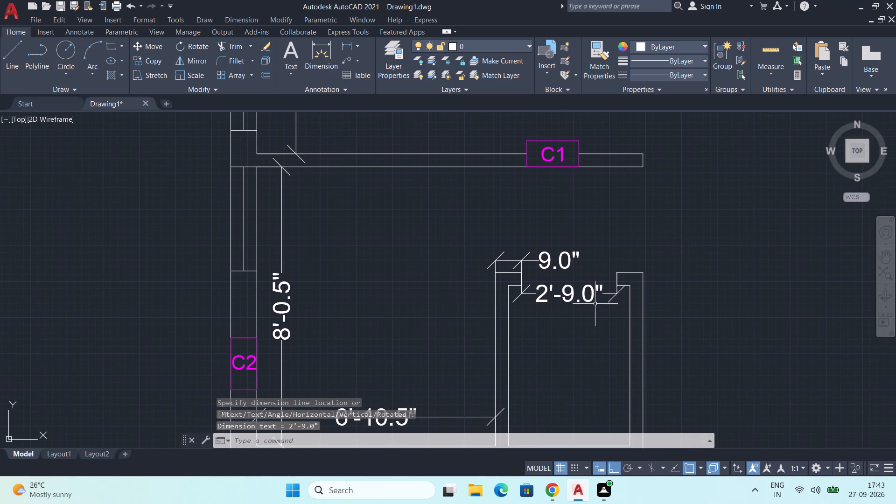
scroll(595, 303, "down", 1)
middle_click_drag(612, 314, 560, 308)
middle_click_drag(593, 257, 562, 305)
key("space")
scroll(552, 280, "up", 2)
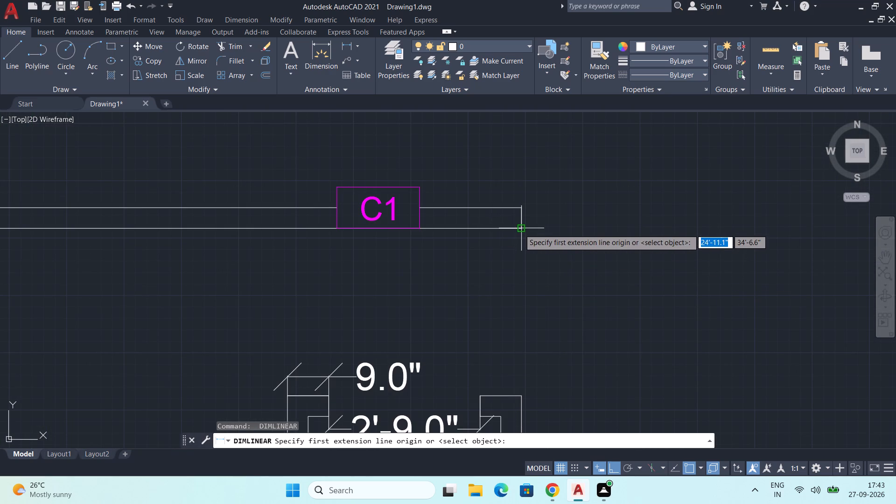
left_click(521, 229)
left_click(522, 398)
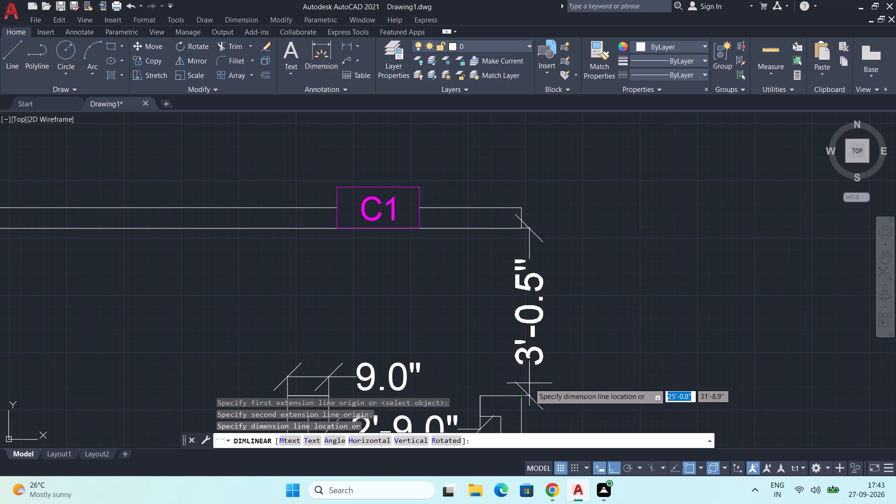
left_click(533, 384)
Add a horizontal linear dimension between the top inner corners of the room below the closet, placing it just under the room's top wall.
scroll(550, 421, "down", 2)
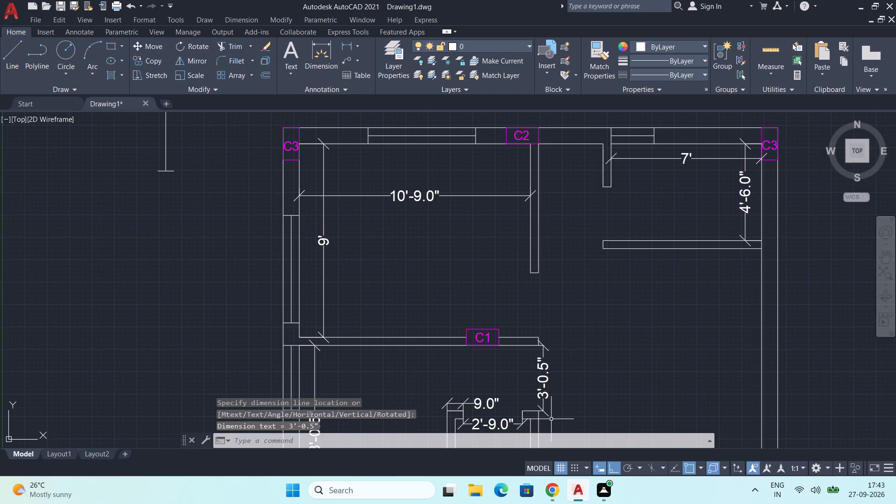
middle_click_drag(555, 411, 518, 272)
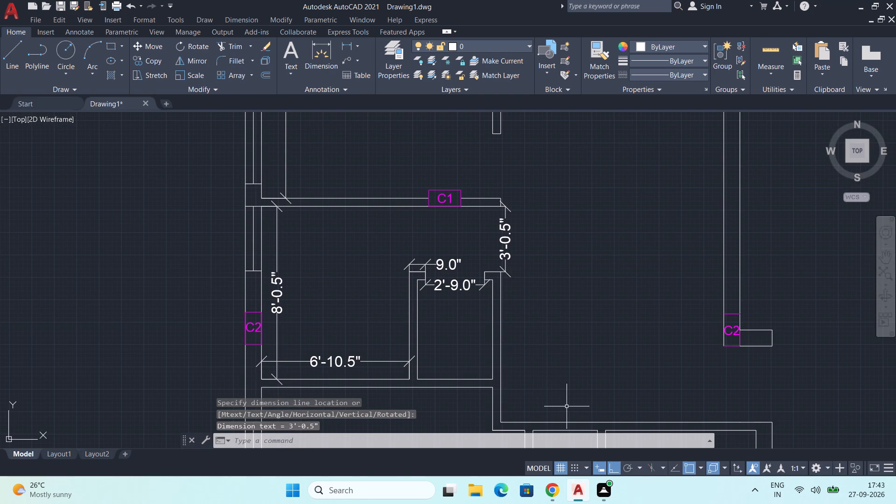
scroll(558, 390, "down", 1)
middle_click_drag(558, 397, 555, 339)
scroll(551, 335, "down", 1)
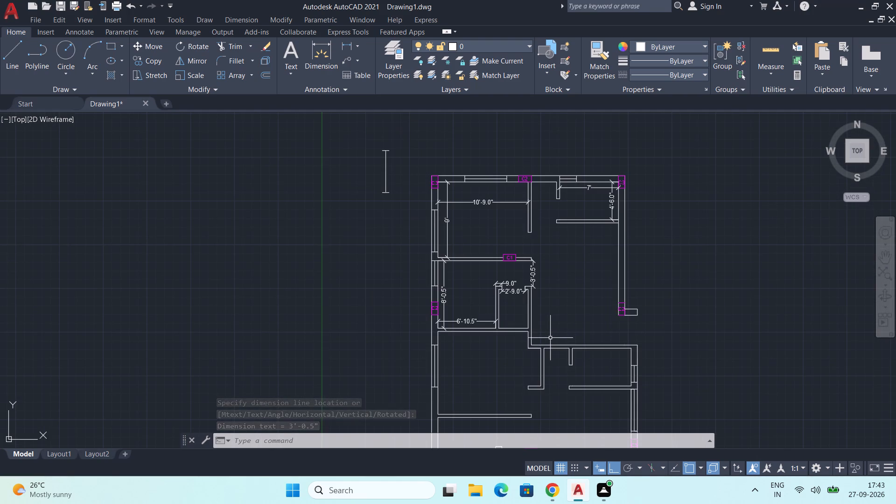
middle_click_drag(549, 363, 550, 297)
key("space")
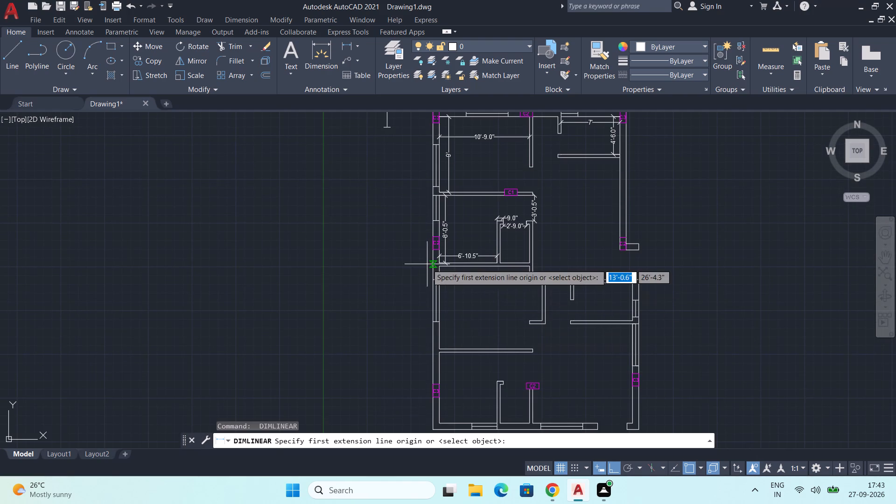
scroll(427, 264, "up", 2)
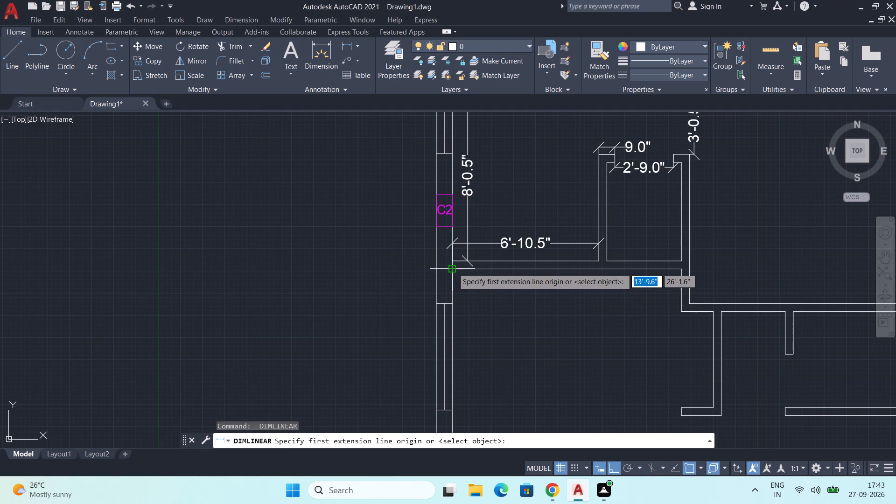
left_click(453, 268)
left_click(682, 270)
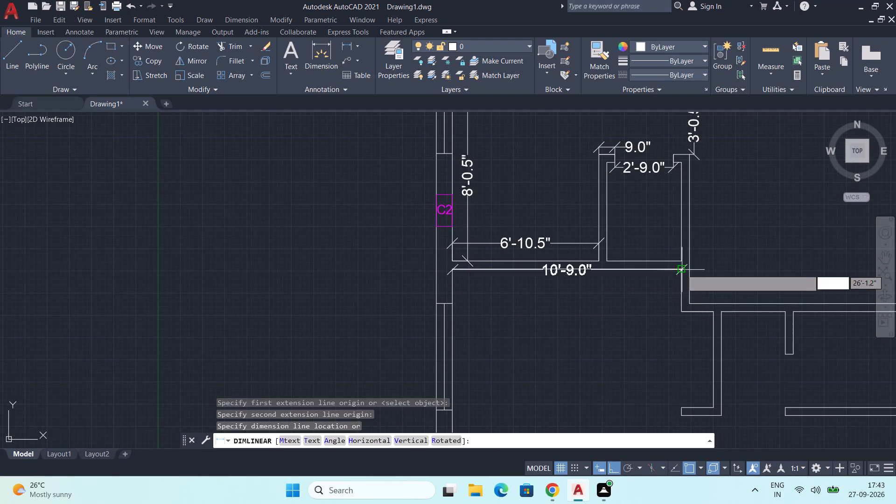
left_click(680, 284)
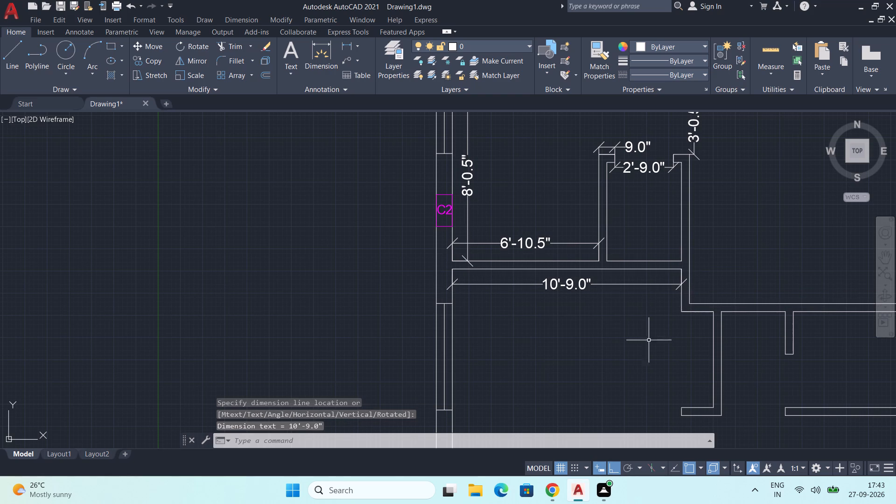
Add a vertical linear dimension along the short wall jog at the top-right of the room below the closet, placing it just inside.
scroll(620, 361, "down", 1)
middle_click_drag(594, 365, 628, 302)
scroll(692, 265, "up", 2)
key("space")
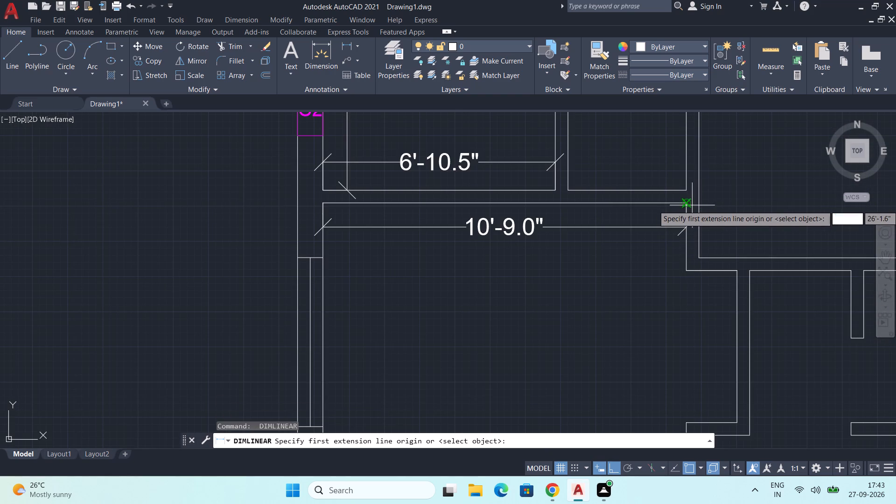
left_click(686, 204)
left_click(686, 269)
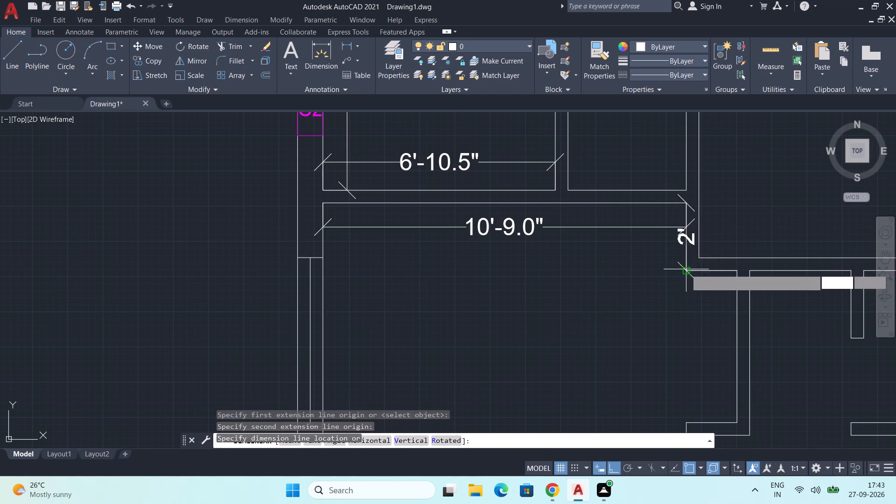
left_click(669, 272)
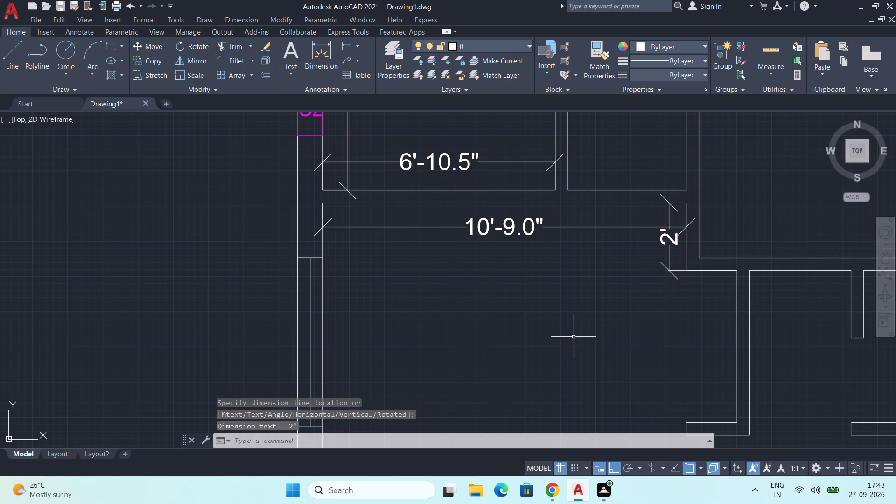
Add a vertical linear dimension between that room's top-left and bottom-left inner corners, placing it just inside the exterior wall.
scroll(572, 339, "down", 2)
middle_click_drag(563, 364, 585, 295)
key("space")
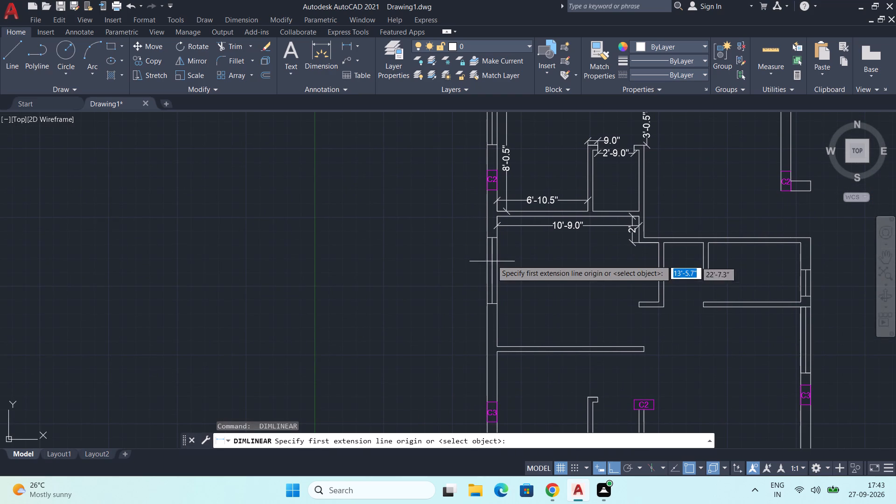
scroll(499, 261, "up", 3)
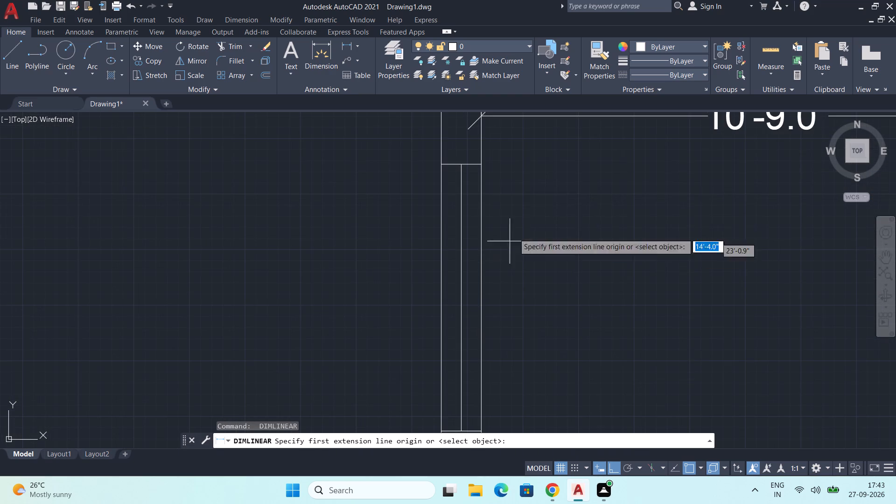
scroll(511, 150, "down", 2)
middle_click_drag(511, 153, 511, 199)
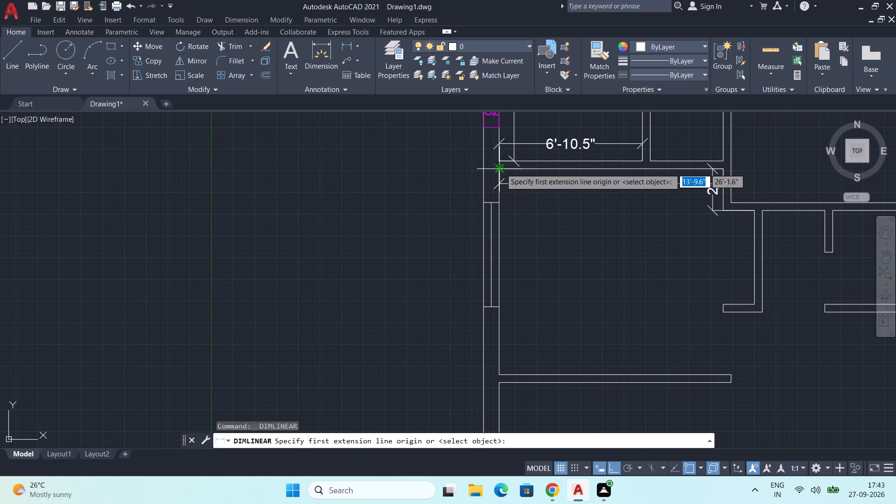
left_click(501, 168)
left_click(500, 373)
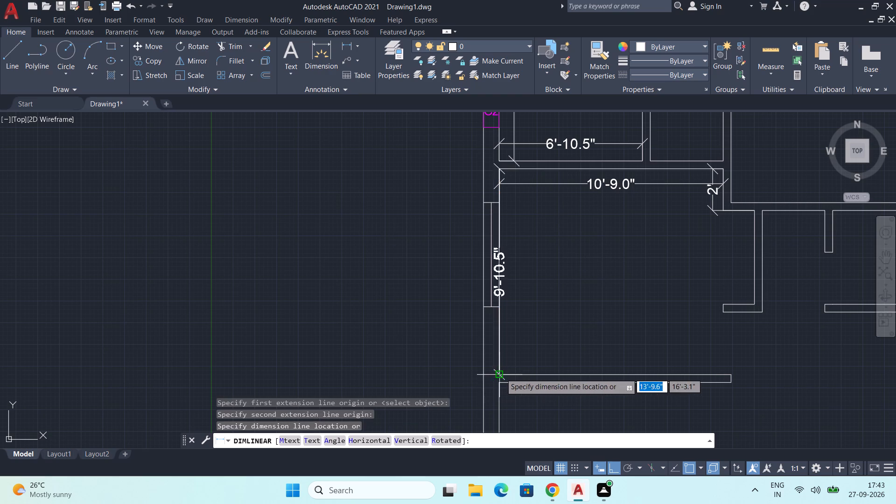
left_click(516, 369)
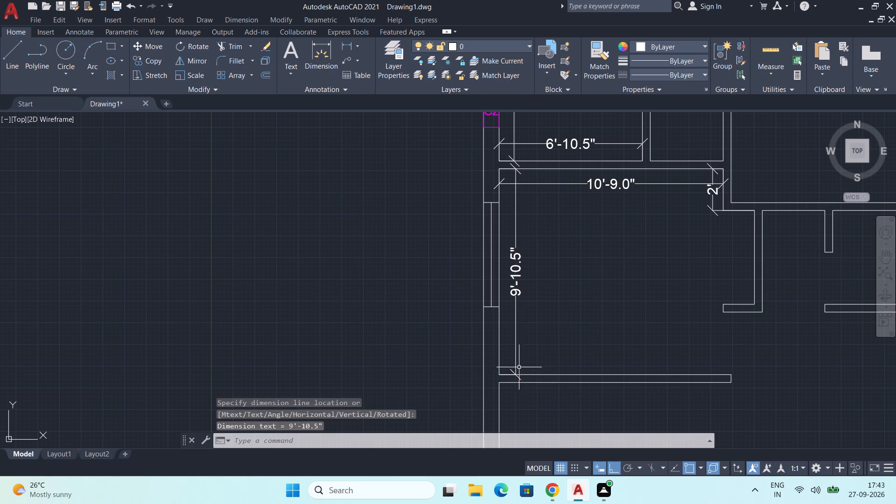
Add a vertical linear dimension between the upper and lower left inner corners of the bottom-left room, just inside the C3 column wall.
scroll(519, 367, "down", 1)
middle_click_drag(527, 389, 528, 291)
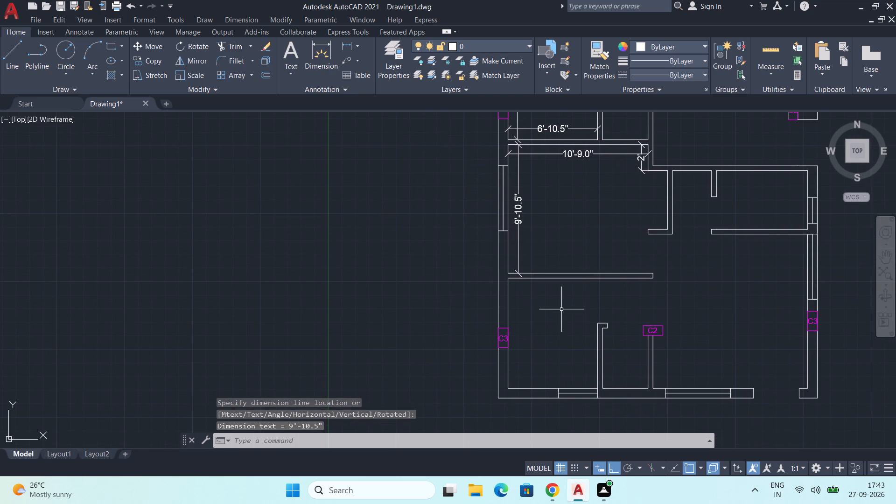
middle_click_drag(560, 304, 557, 289)
middle_click_drag(535, 326, 527, 296)
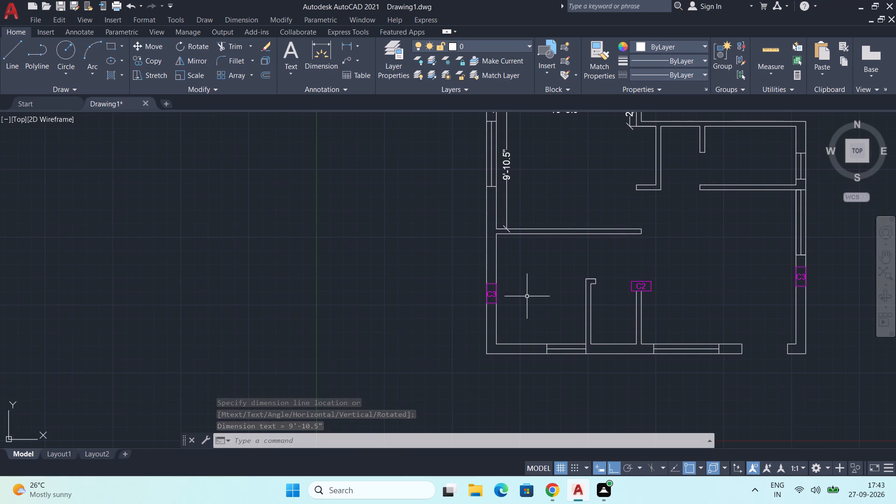
key("space")
middle_click_drag(530, 342, 528, 301)
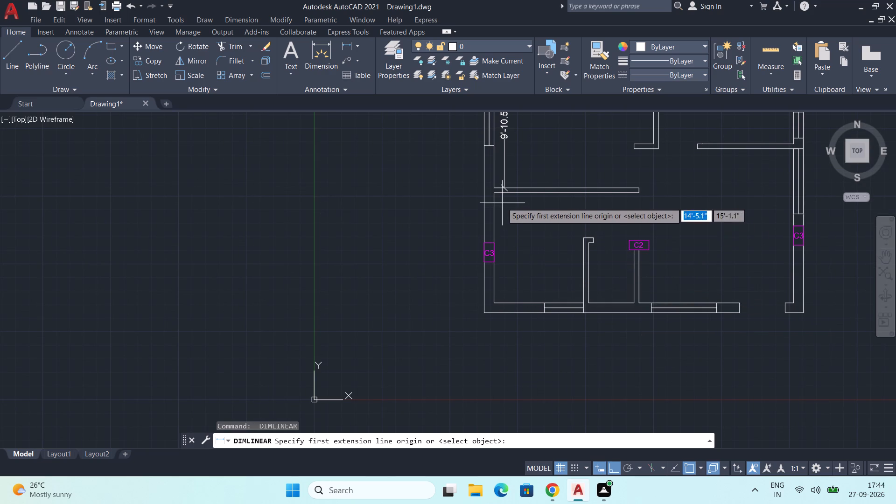
left_click(495, 191)
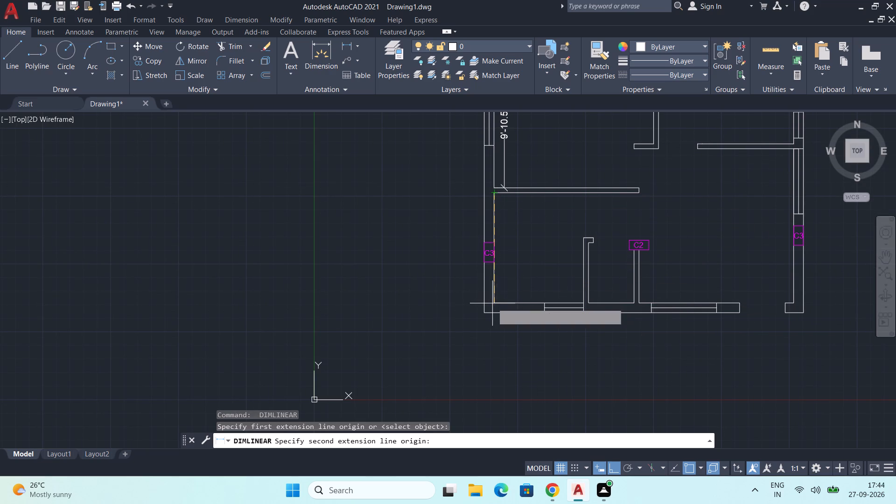
left_click(492, 303)
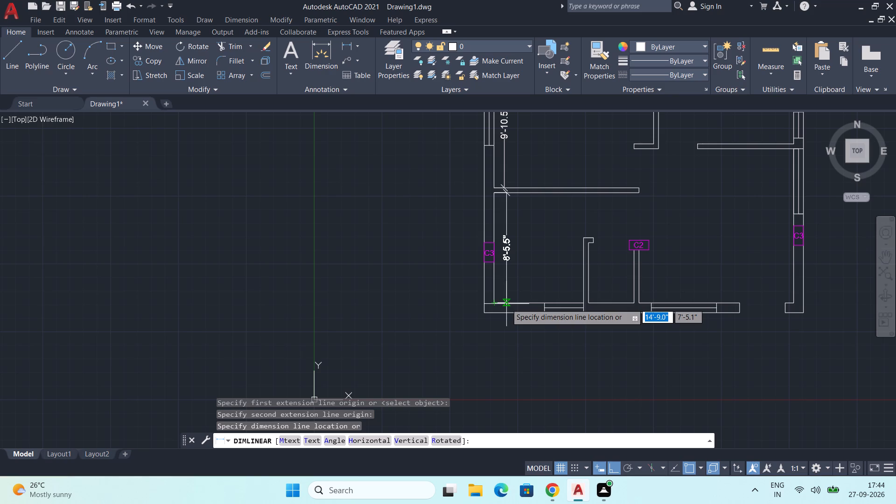
left_click(506, 304)
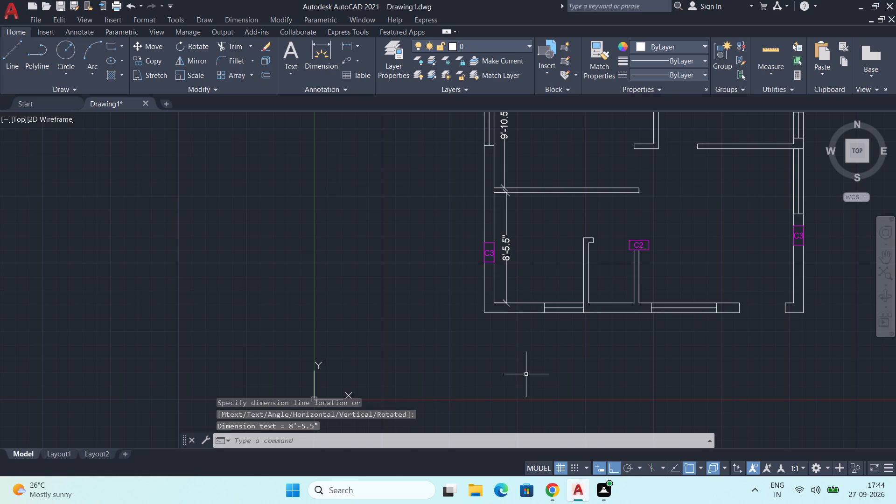
Add a horizontal linear dimension from the bottom-left room's lower-left inner corner to the lower closet's left wall, just above the bottom wall.
key("space")
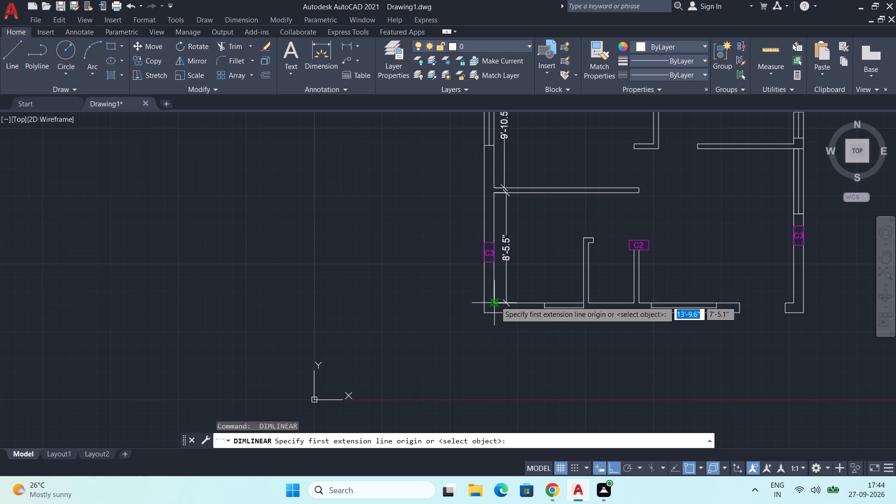
left_click(495, 301)
left_click(584, 304)
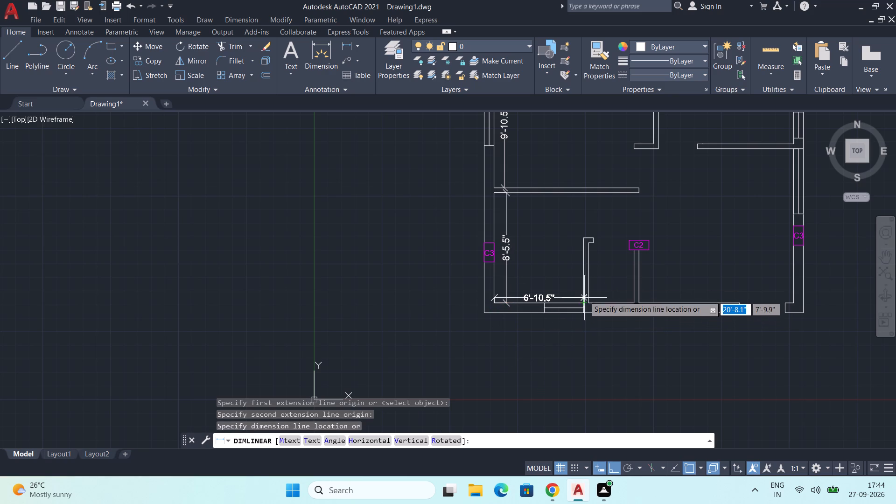
left_click(585, 295)
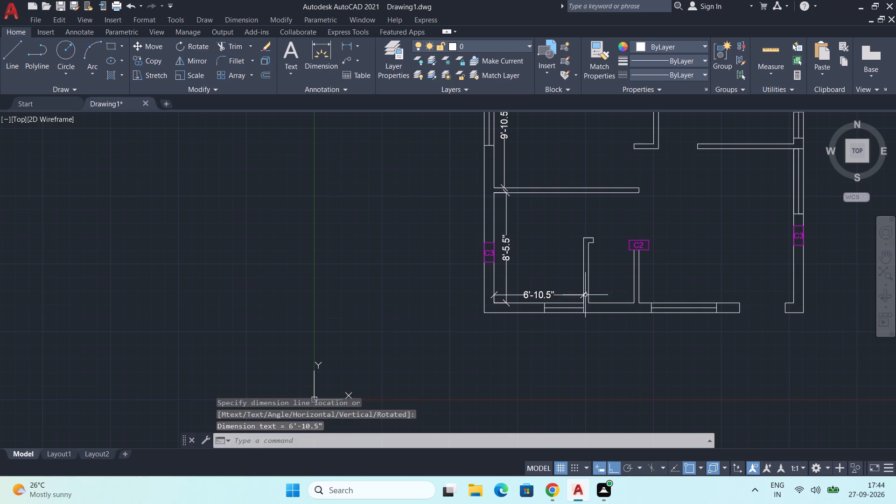
Add a horizontal linear dimension between the lower closet's two bottom inner corners, placing it just above the bottom wall.
scroll(604, 314, "down", 1)
middle_click_drag(604, 314, 483, 342)
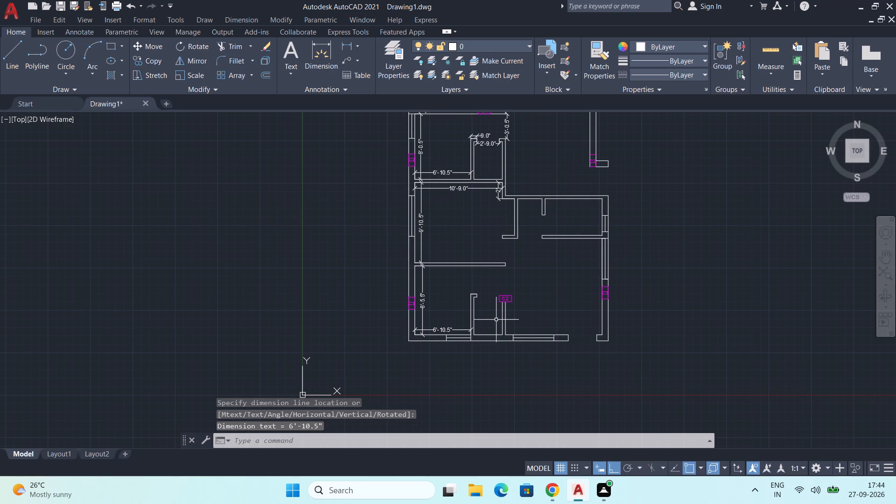
key("space")
scroll(488, 307, "up", 2)
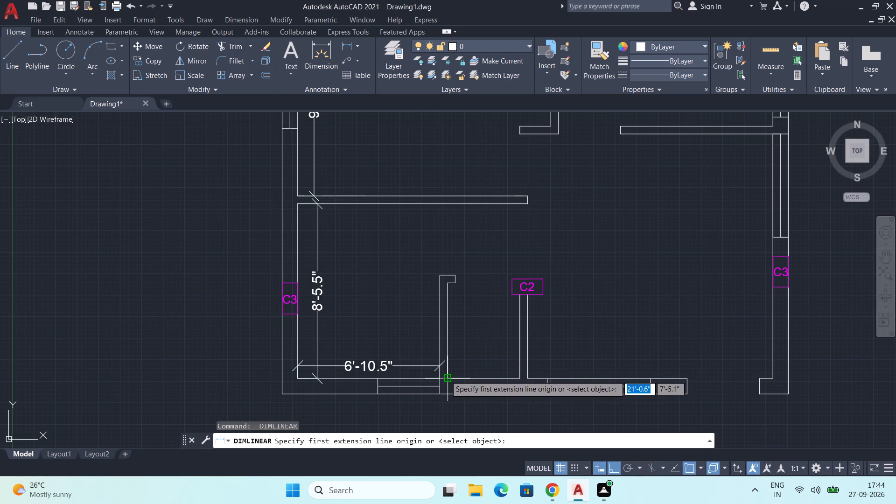
left_click(446, 376)
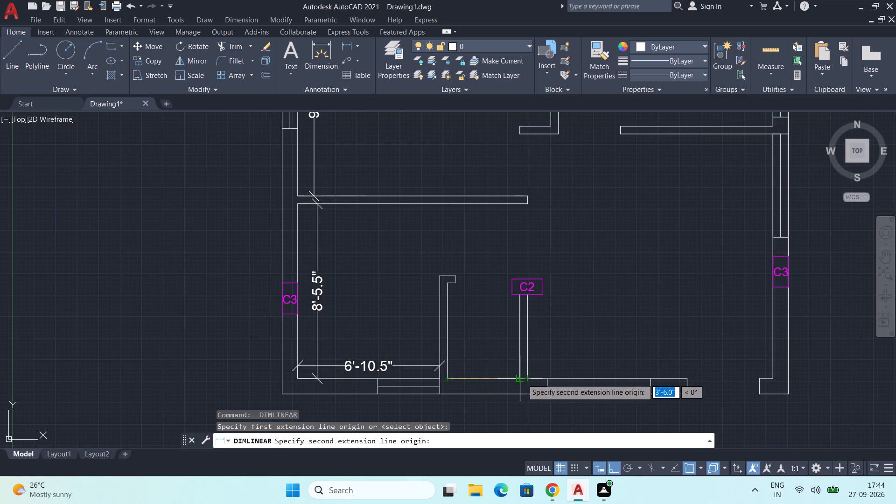
left_click(522, 379)
left_click(523, 368)
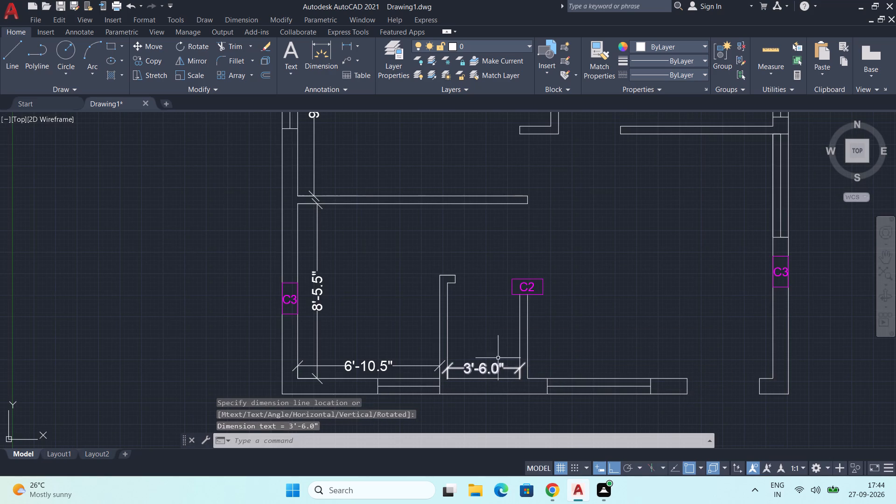
Add a vertical linear dimension along the inner face of the lower closet's left wall, from the return to the bottom wall.
key("space")
left_click(446, 286)
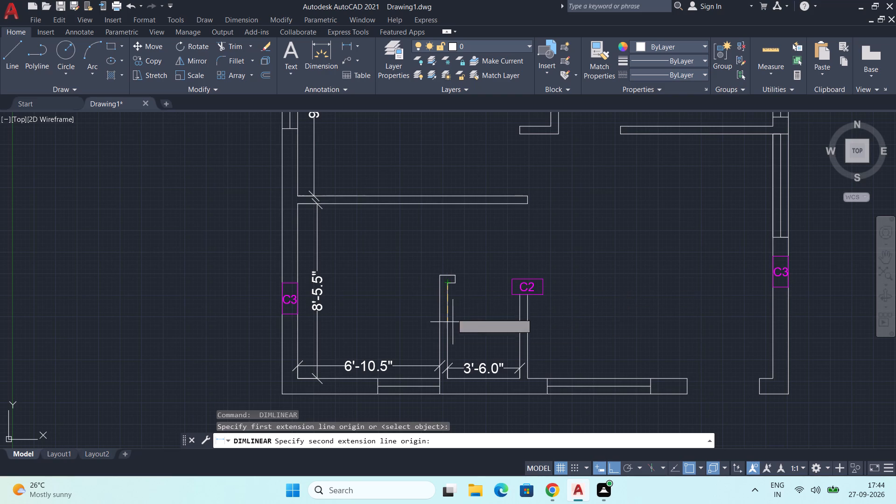
left_click(450, 380)
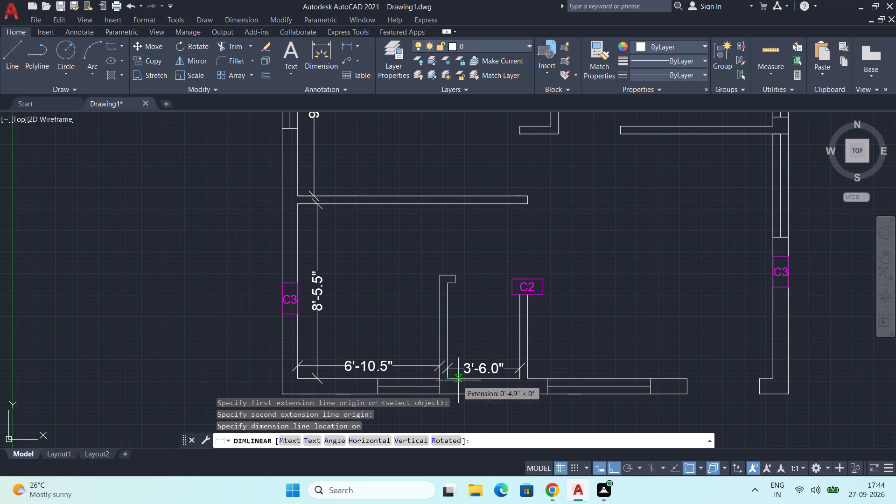
left_click(455, 381)
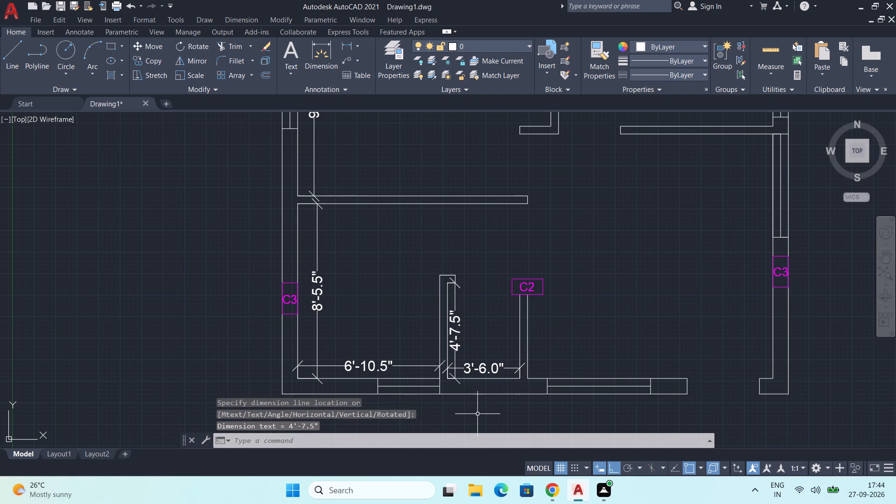
Add a horizontal linear dimension across the lower closet opening, from the wall return to the C2 column's top-left corner, placing it just above.
scroll(478, 415, "down", 1)
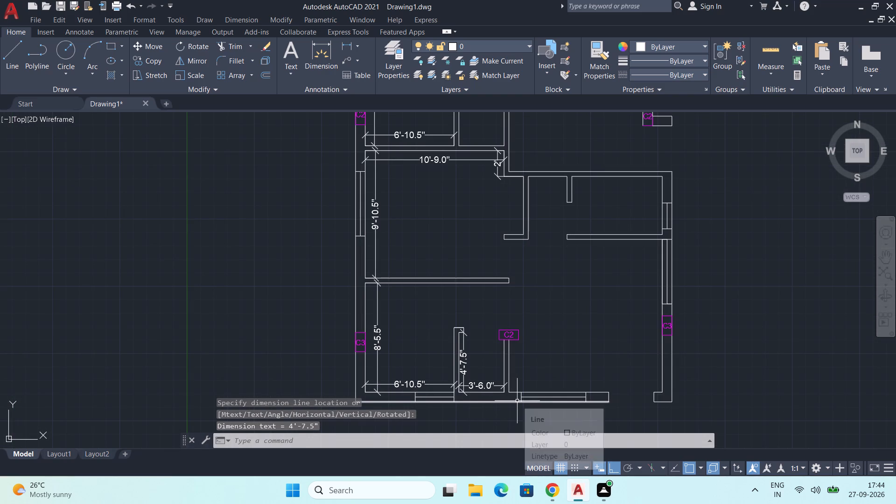
middle_click_drag(517, 401, 347, 367)
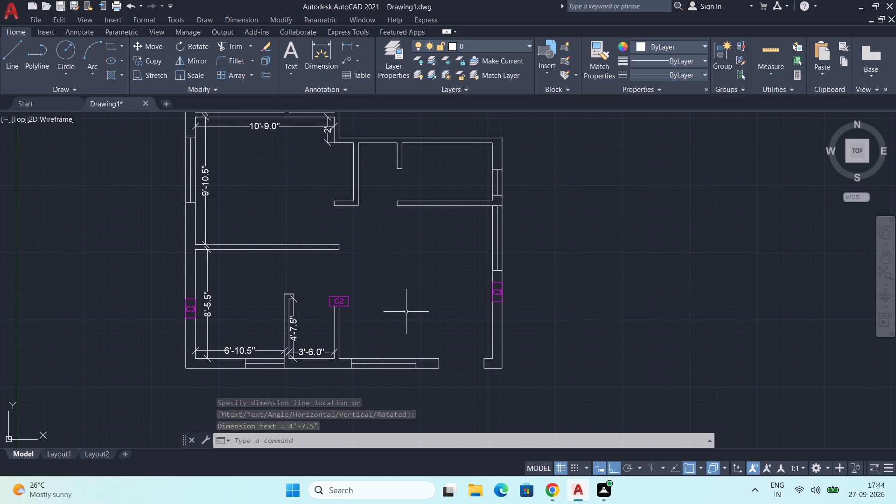
middle_click_drag(375, 331, 381, 333)
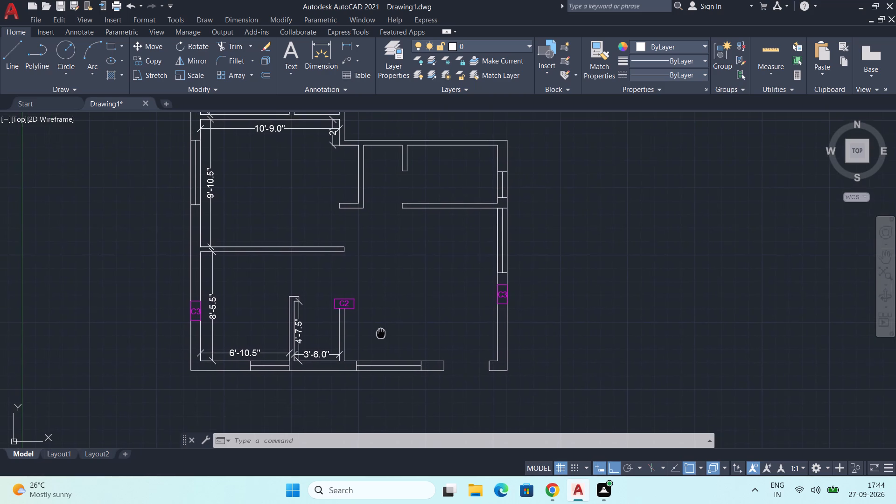
middle_click_drag(381, 333, 398, 347)
key("space")
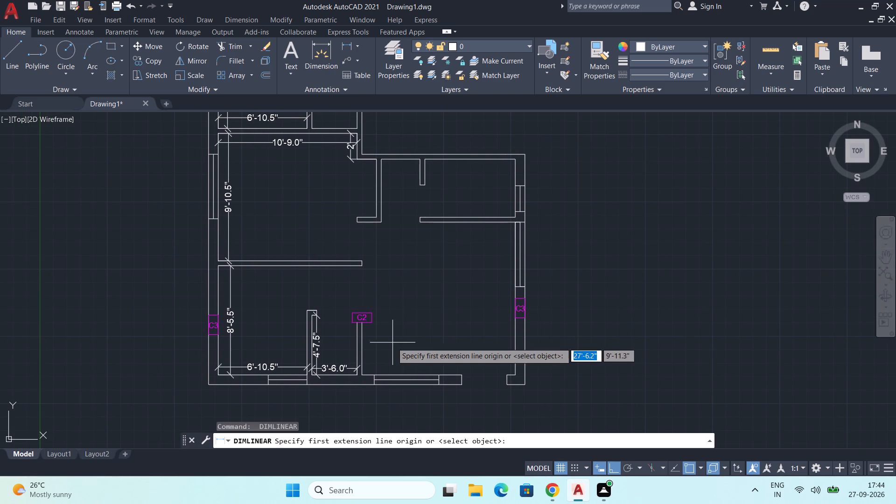
scroll(359, 340, "up", 2)
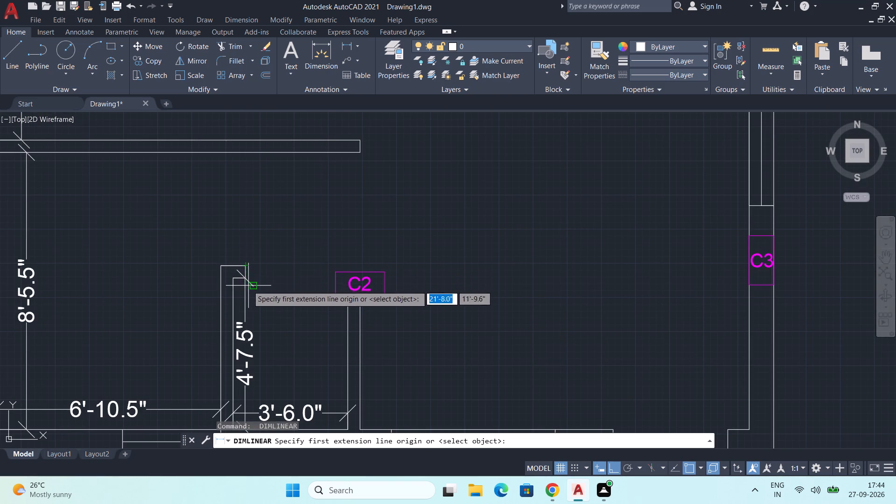
scroll(244, 273, "up", 2)
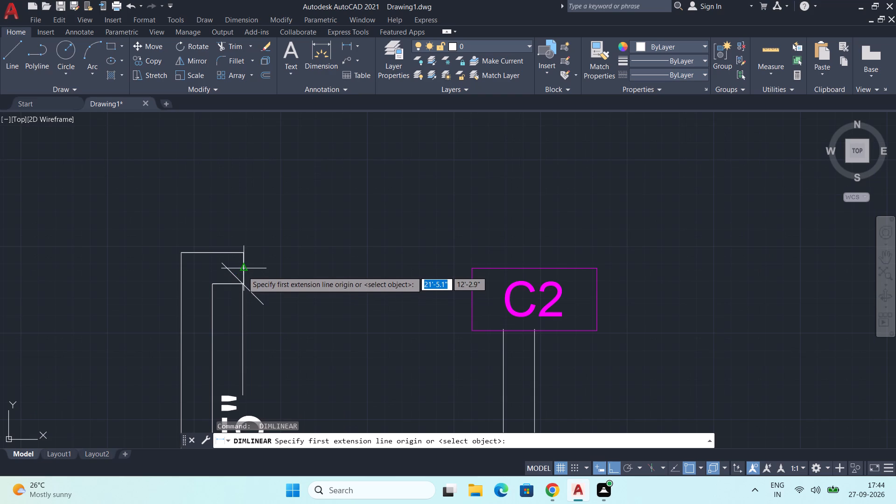
left_click(243, 271)
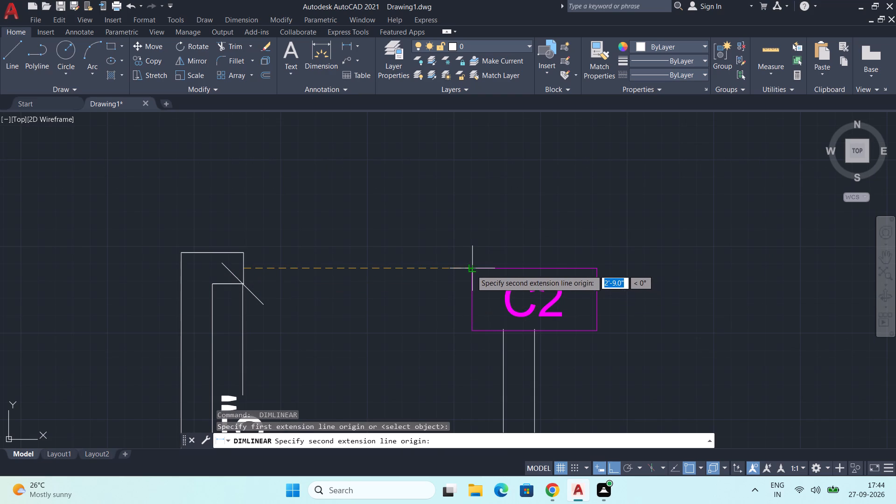
left_click(471, 269)
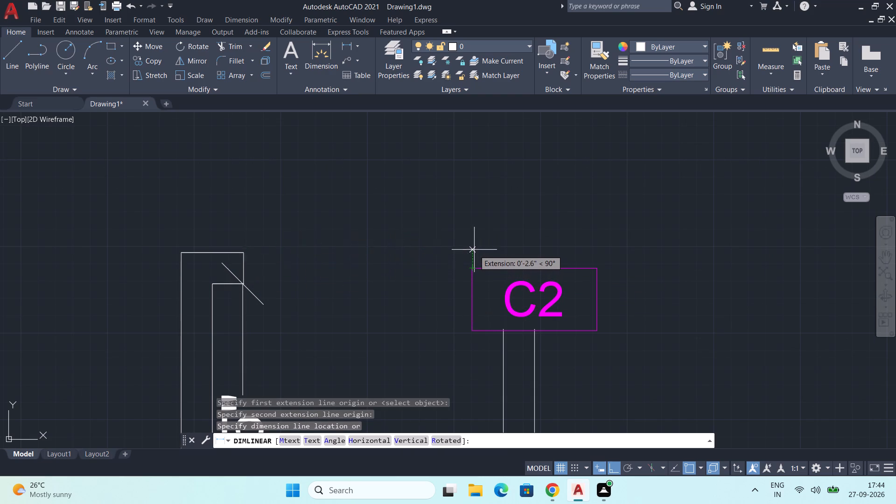
left_click(475, 239)
Add a vertical linear dimension across the opening from the middle-left room's bottom partition end up to the short stub wall, placed just right of it.
scroll(508, 288, "down", 2)
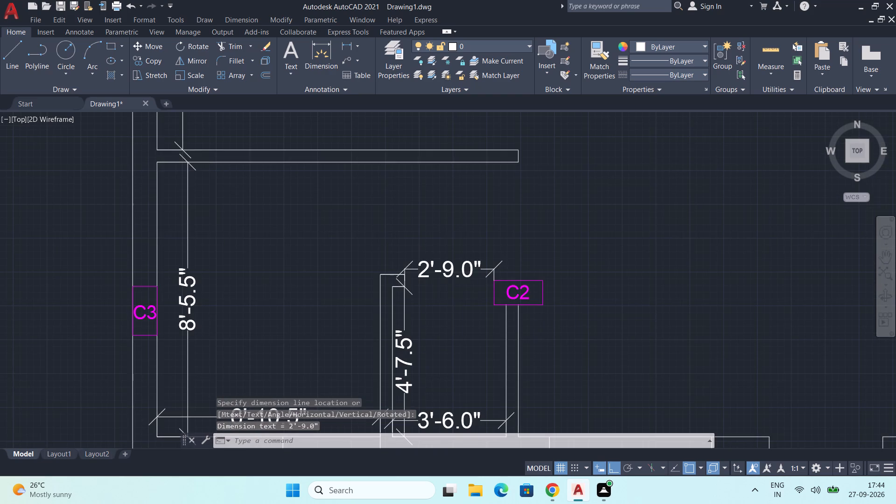
scroll(544, 326, "down", 1)
middle_click_drag(545, 324, 382, 292)
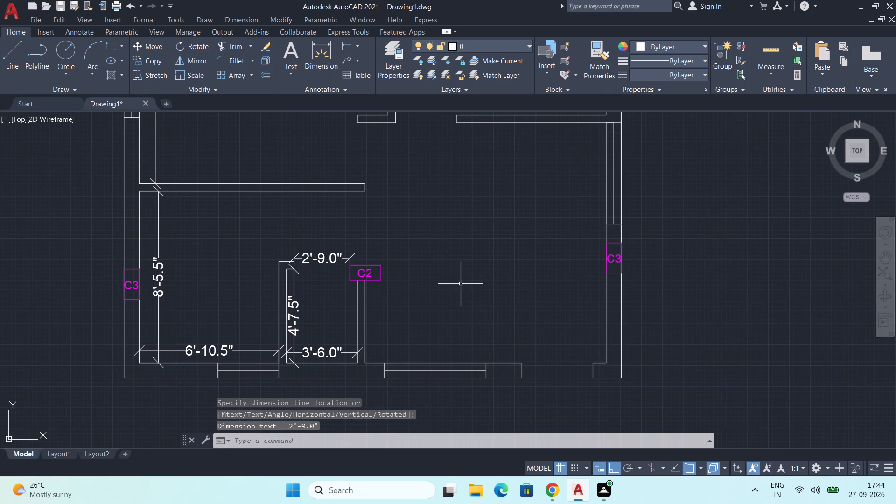
scroll(461, 284, "down", 1)
middle_click_drag(480, 288, 450, 310)
key("space")
scroll(363, 263, "up", 1)
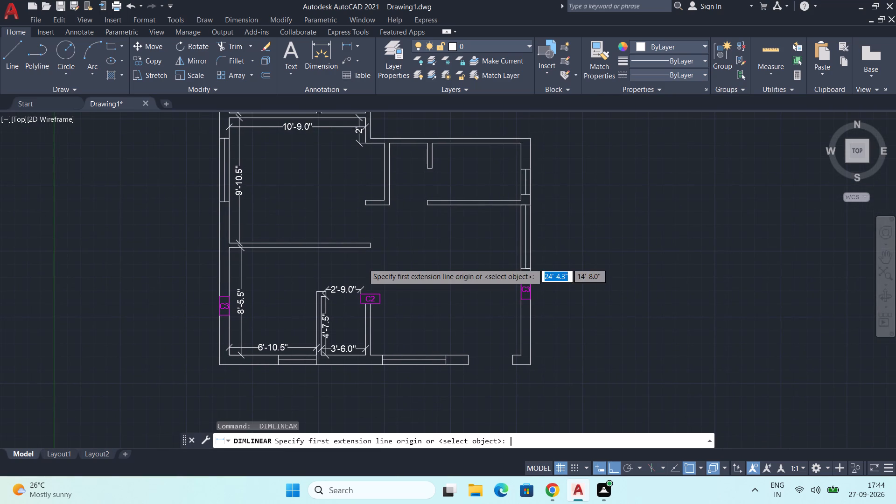
scroll(363, 265, "up", 2)
scroll(477, 298, "down", 2)
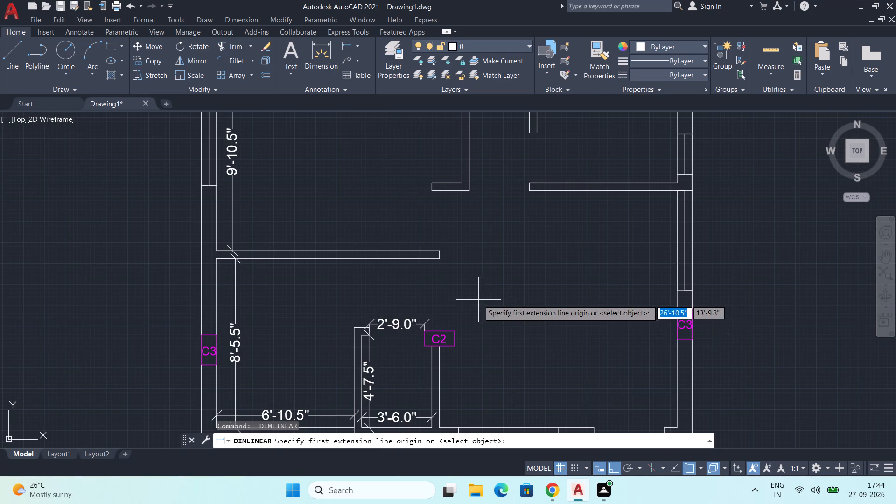
middle_click_drag(498, 273, 505, 362)
scroll(487, 336, "up", 1)
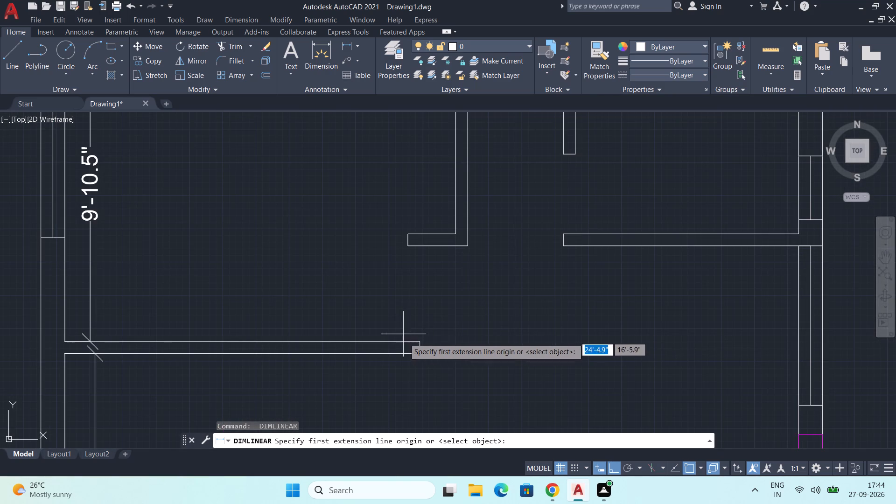
left_click_drag(419, 342, 419, 336)
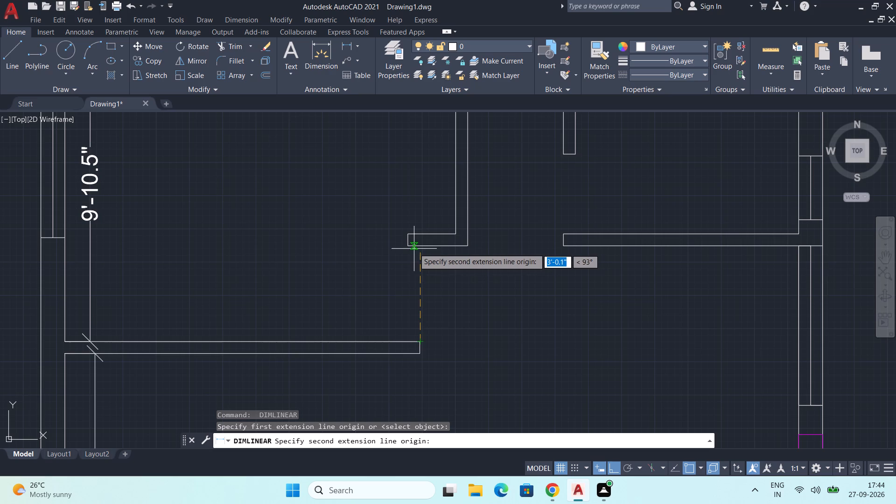
left_click(420, 246)
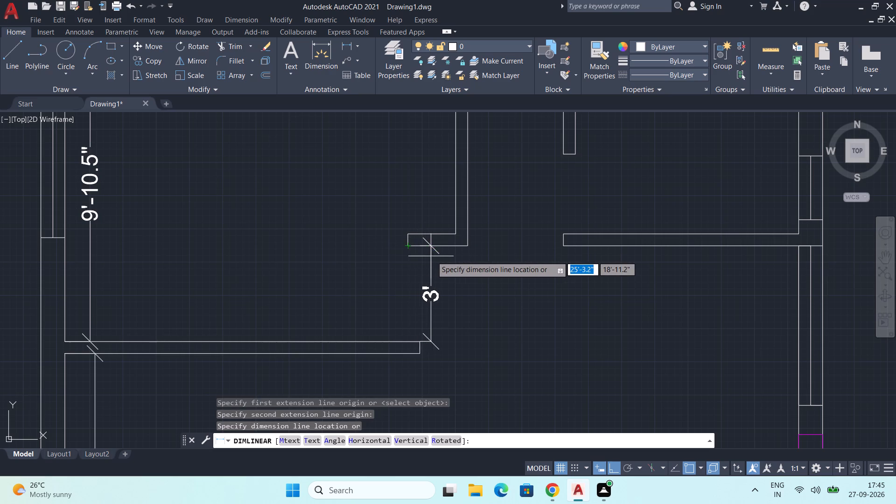
left_click(436, 258)
Add a vertical linear dimension from the stub wall's lower-right corner down to the bottom wall's inner face, in line with that corner.
scroll(481, 295, "down", 2)
key("space")
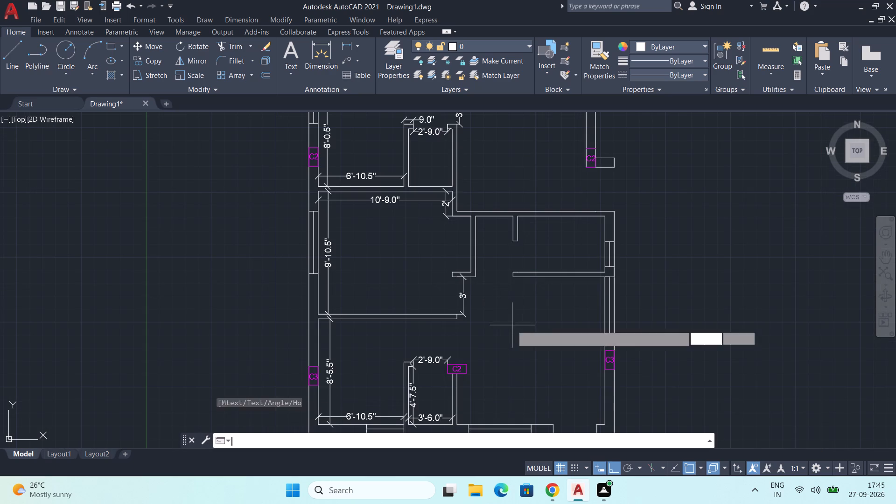
middle_click_drag(521, 340, 488, 319)
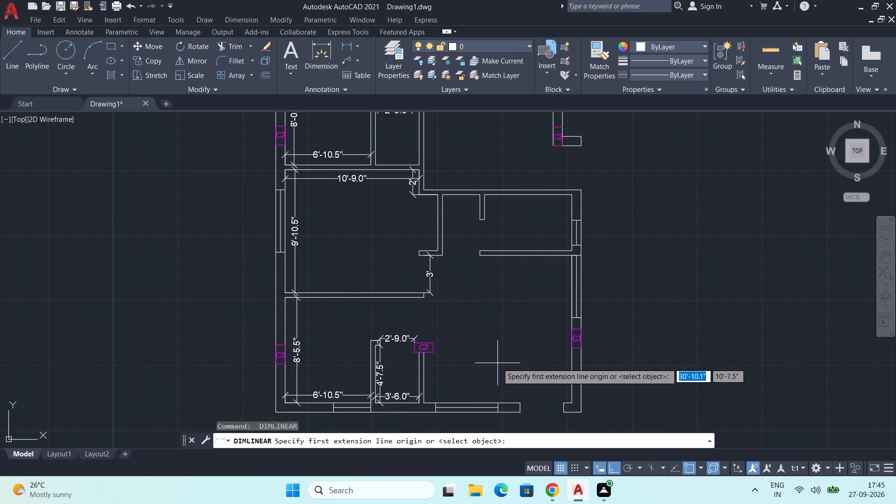
middle_click_drag(497, 363, 472, 332)
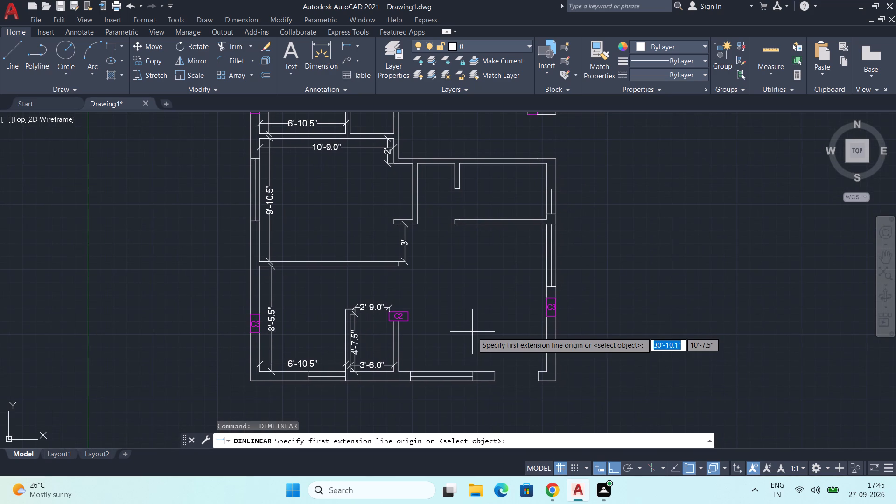
middle_click_drag(474, 334, 466, 328)
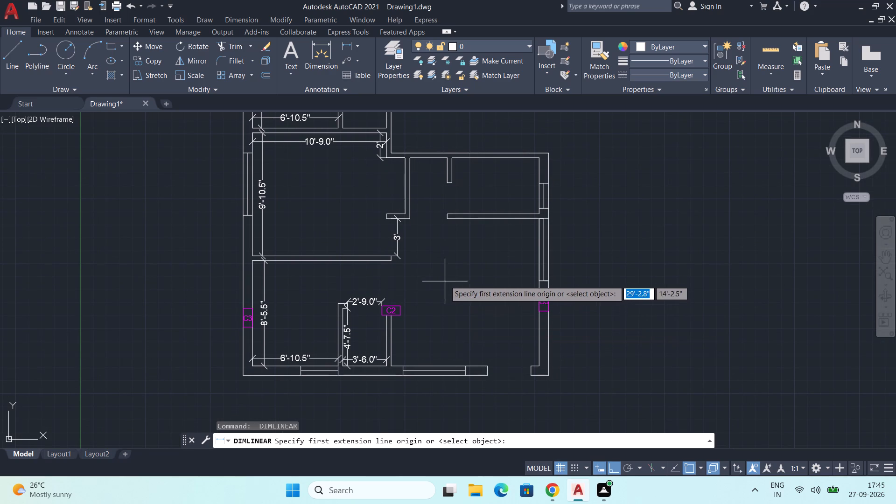
scroll(429, 273, "up", 1)
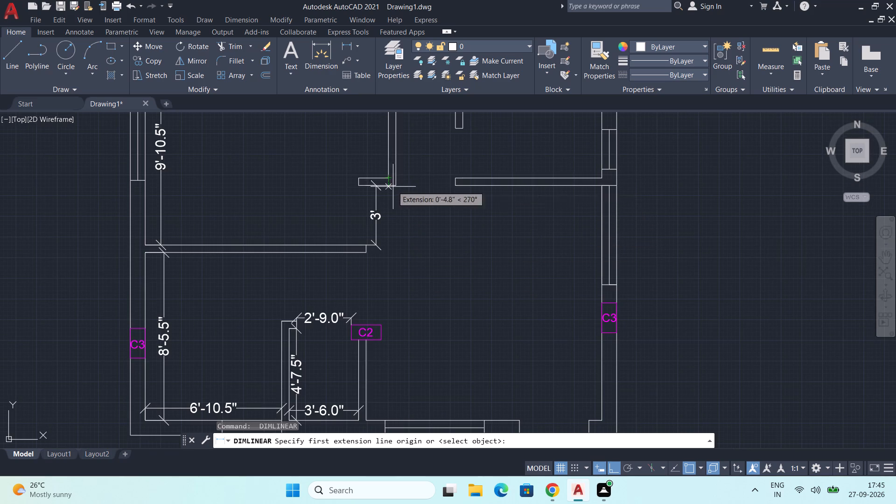
left_click(394, 187)
middle_click_drag(392, 407, 410, 336)
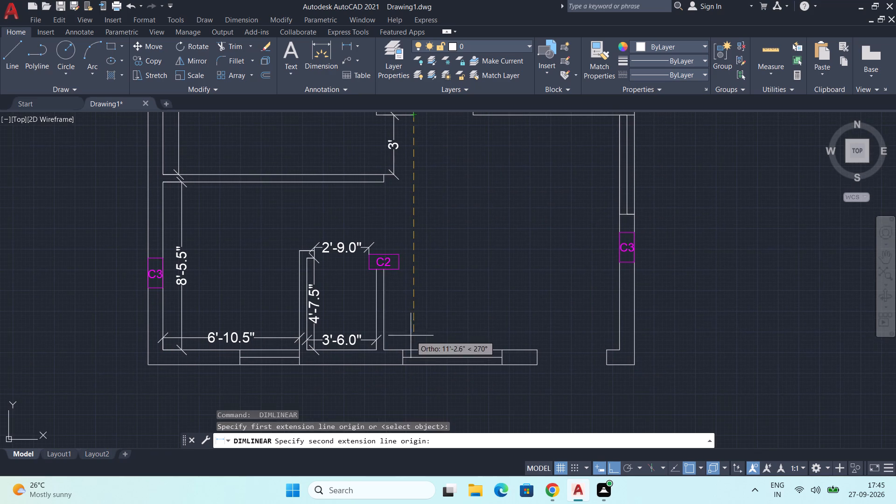
left_click(411, 350)
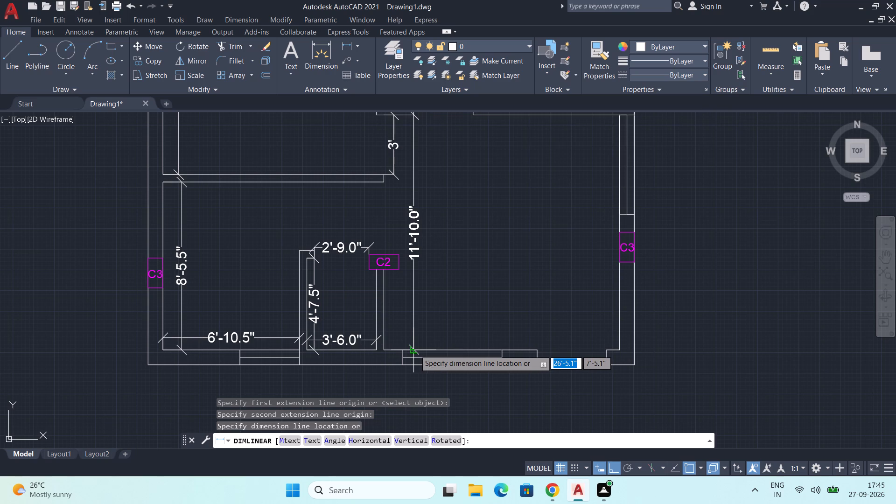
left_click(415, 350)
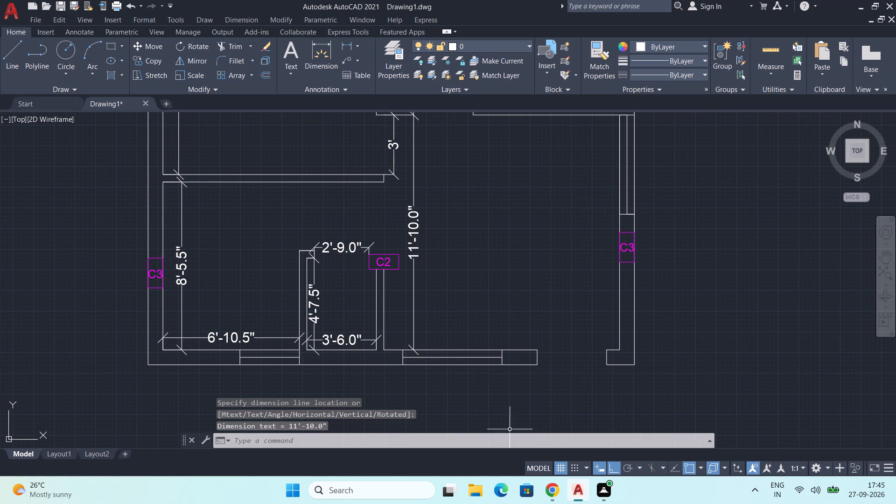
Add a horizontal linear dimension from the wall below column C2 to the right outer wall's inner face, placed above the bottom wall.
key("space")
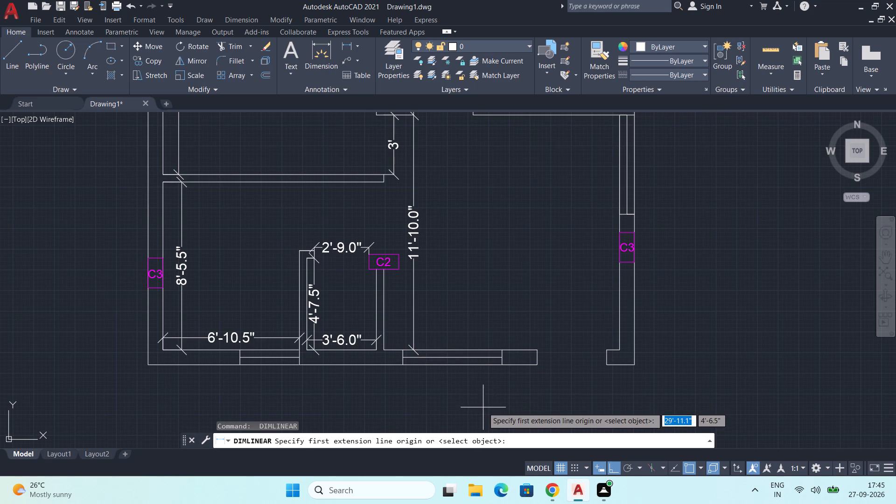
scroll(483, 409, "down", 1)
middle_click_drag(483, 409, 456, 382)
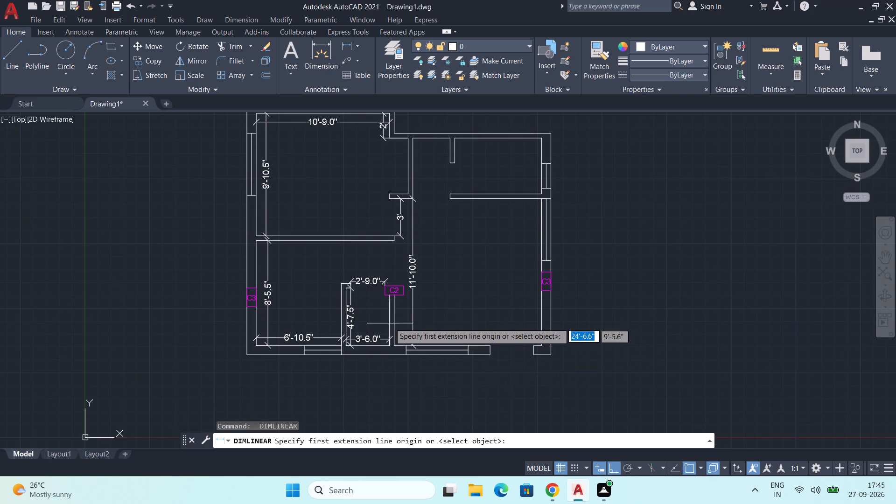
scroll(389, 321, "up", 2)
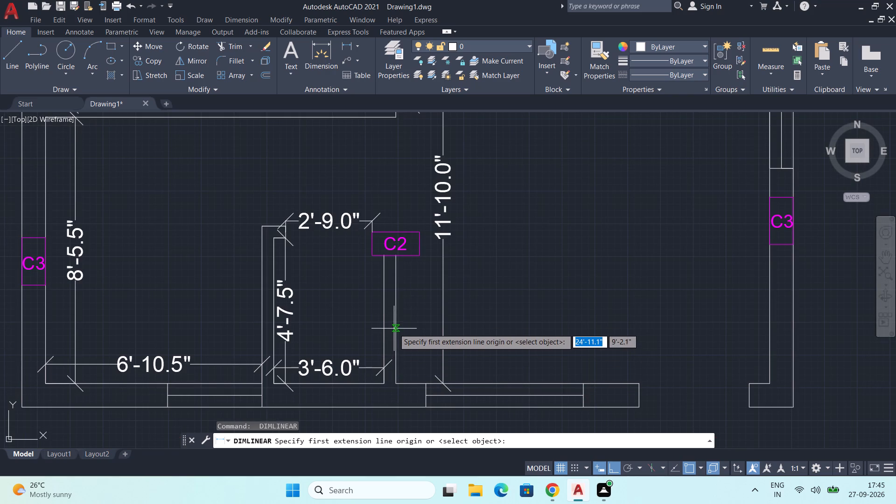
left_click(395, 318)
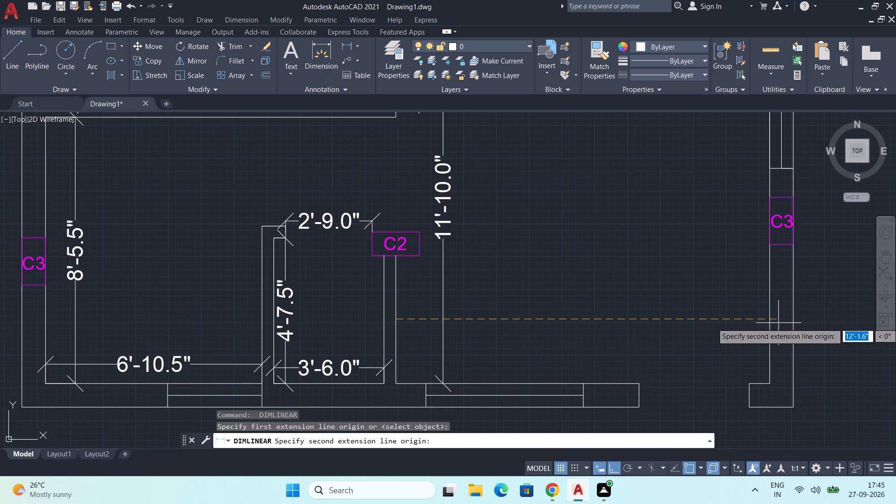
left_click(770, 320)
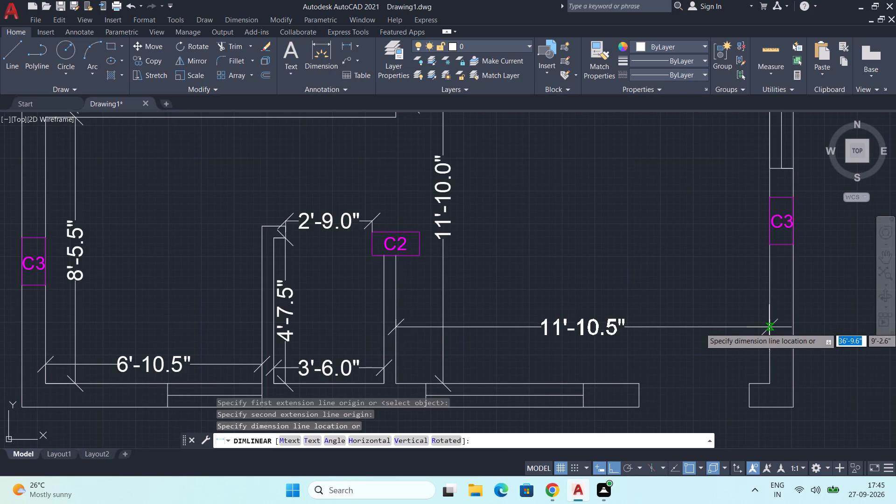
left_click(773, 341)
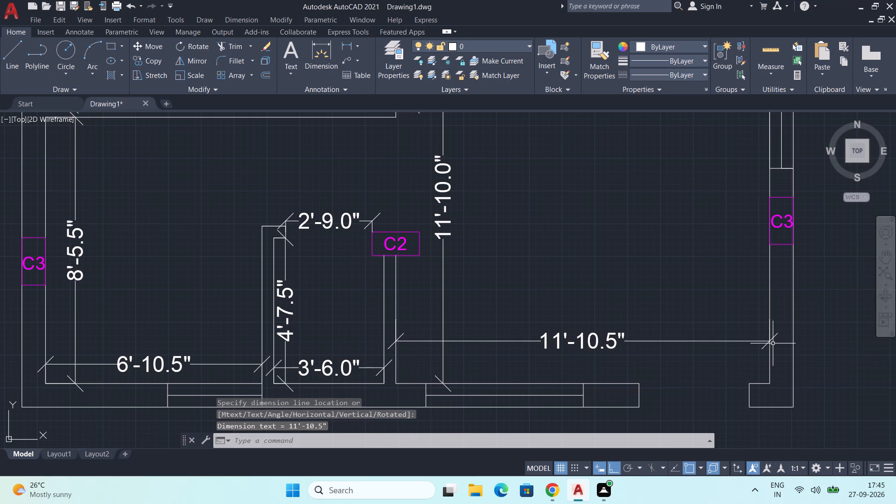
Add a vertical linear dimension along the right wall's window above column C3, from the partition's underside to the window's lower end, placed just inside.
scroll(721, 317, "down", 2)
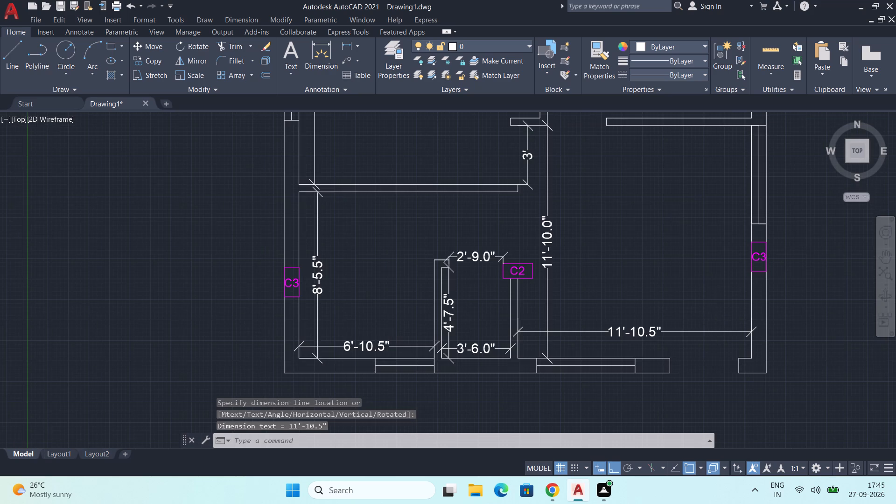
middle_click_drag(708, 305, 637, 398)
key("space")
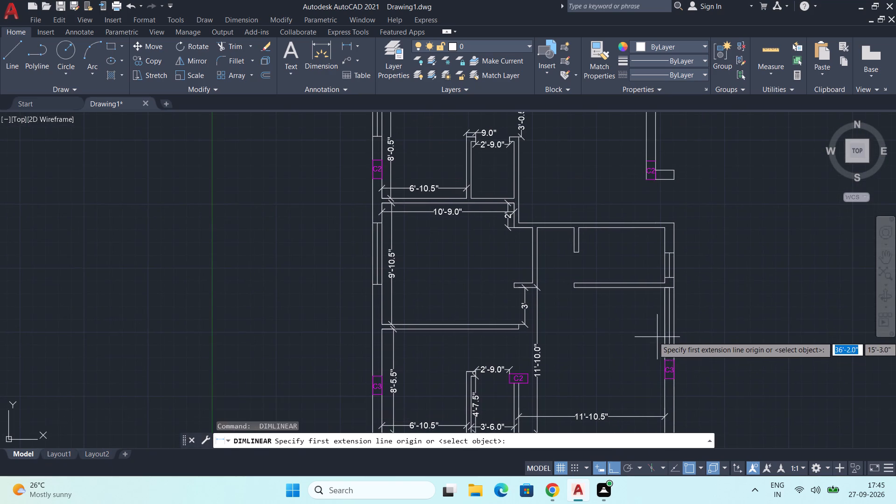
scroll(660, 322, "up", 2)
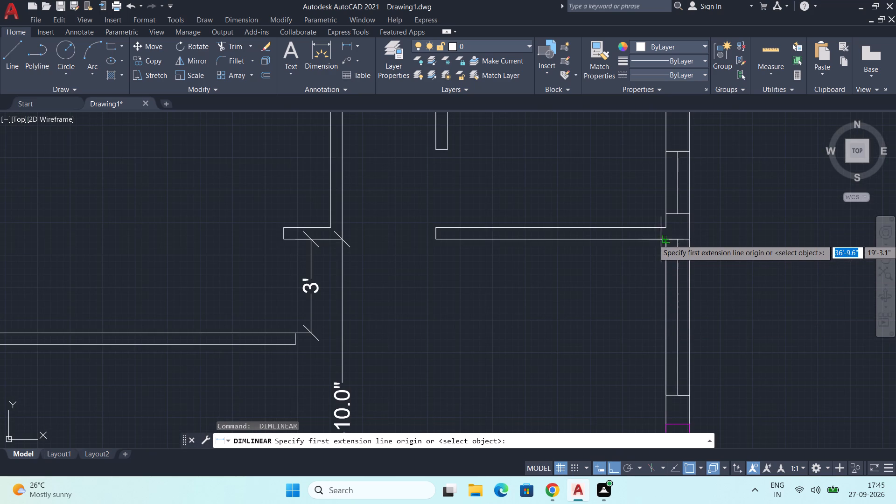
left_click(666, 240)
left_click(666, 393)
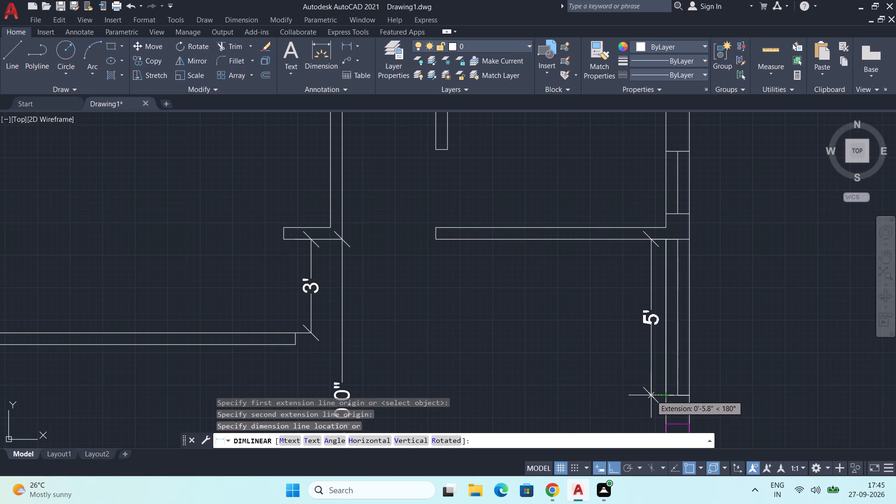
left_click(651, 395)
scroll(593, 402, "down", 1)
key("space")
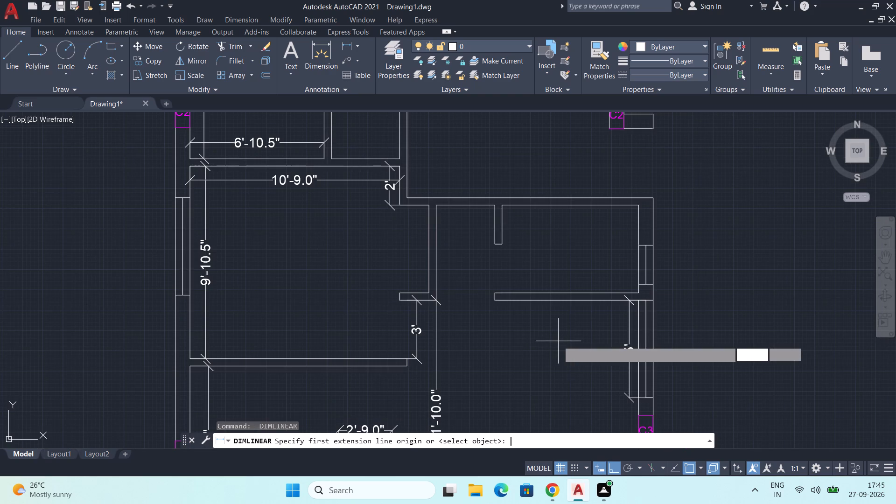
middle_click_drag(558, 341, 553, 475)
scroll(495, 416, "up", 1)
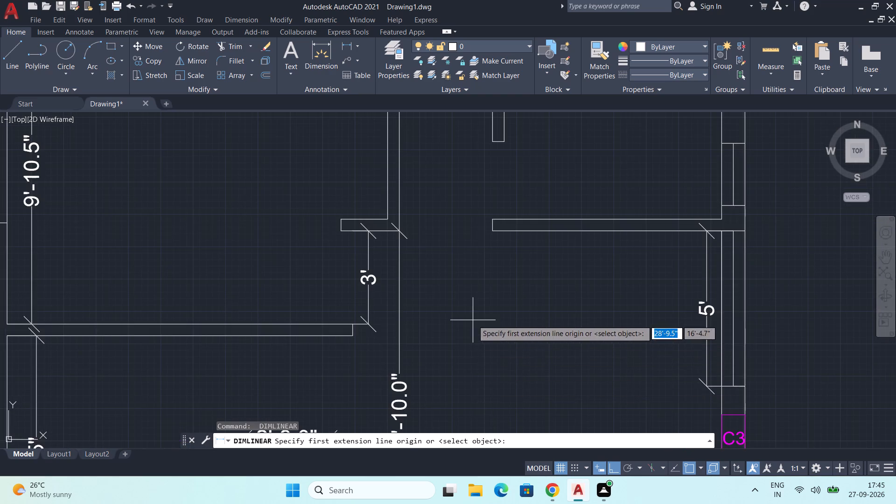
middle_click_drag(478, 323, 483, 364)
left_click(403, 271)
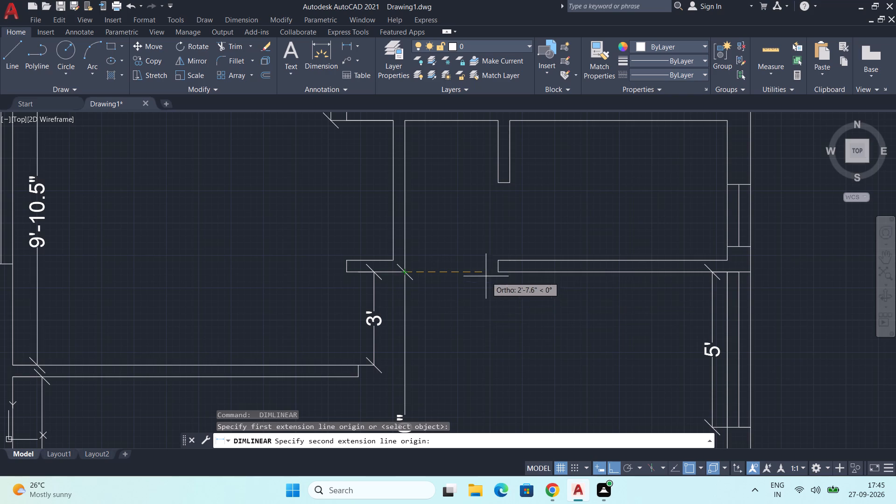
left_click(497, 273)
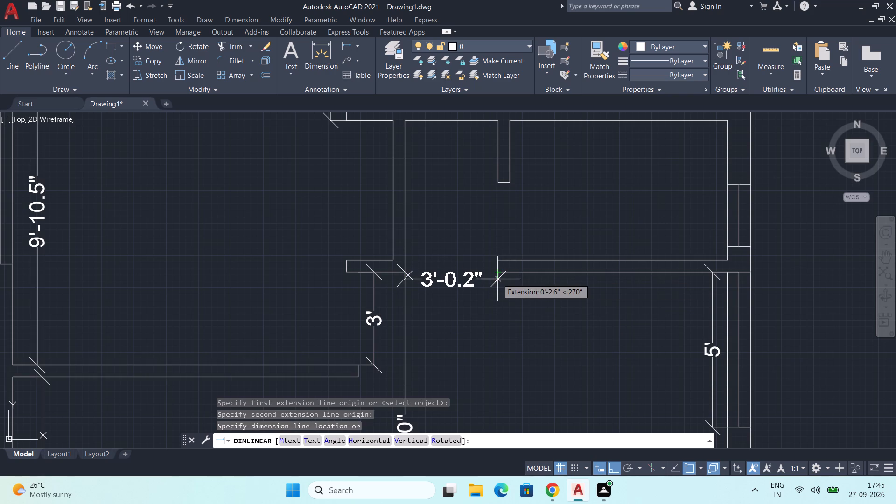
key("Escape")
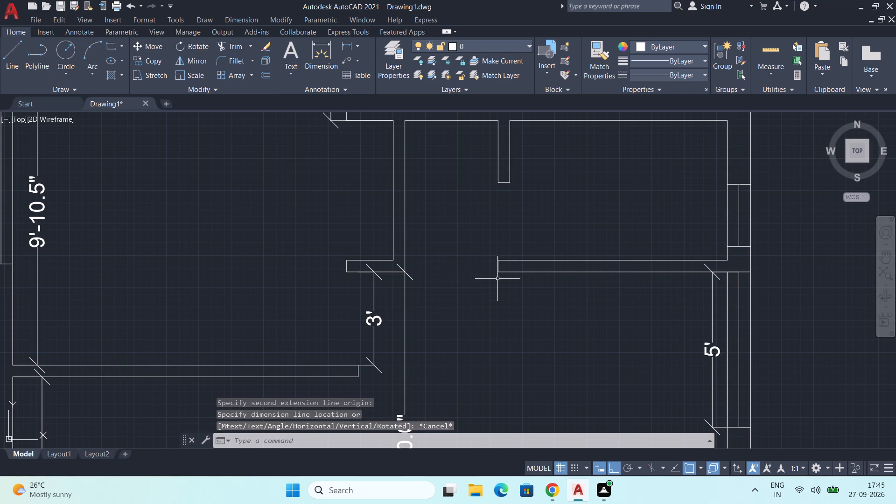
Add a vertical linear dimension across the small right room's opening, from the lower partition's top-left corner to the short hanging wall, placed just left.
key("space")
middle_click_drag(506, 226, 513, 267)
scroll(512, 281, "up", 1)
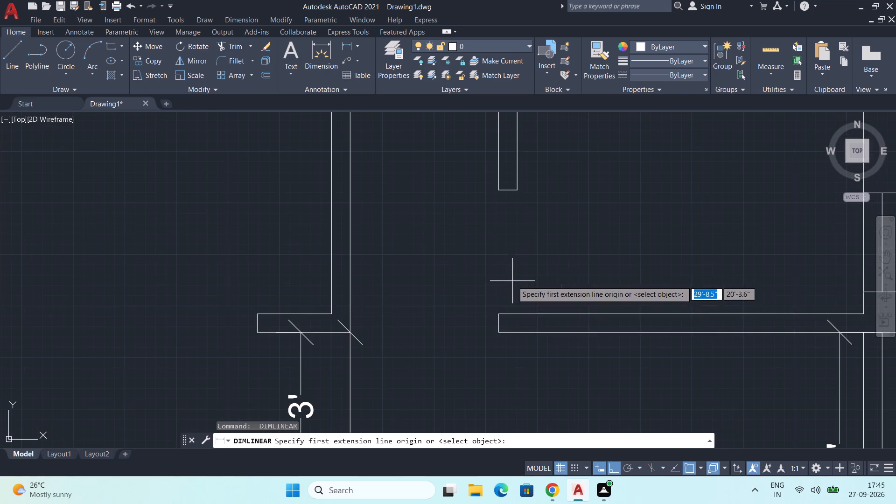
left_click(498, 311)
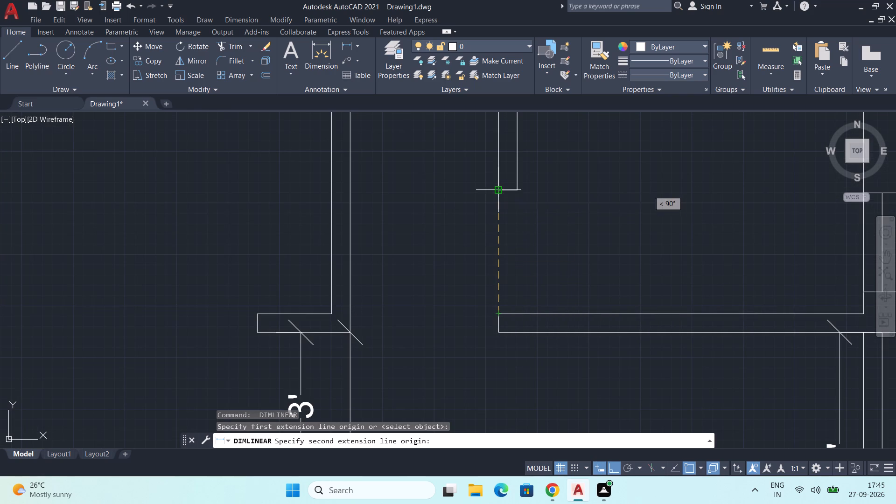
left_click(497, 190)
left_click(479, 188)
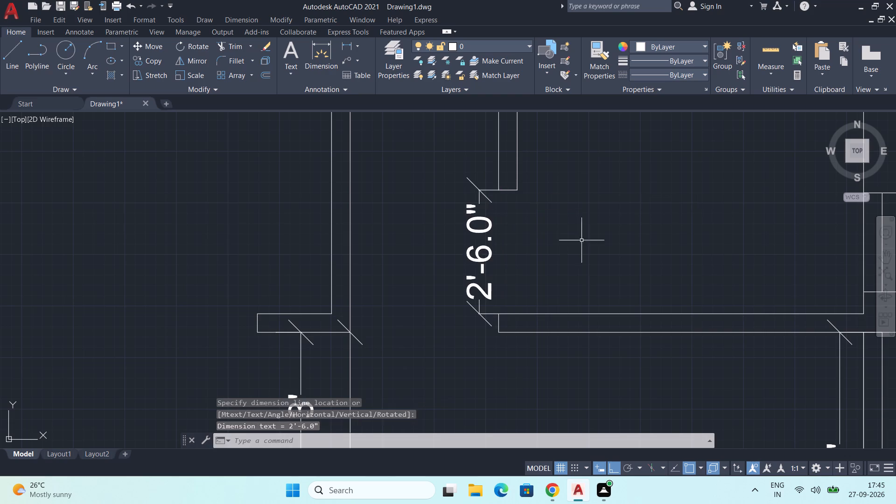
Add a horizontal linear dimension across the small right room, from the hanging wall to the right wall's inner face, just below its top wall.
scroll(583, 241, "down", 2)
key("space")
middle_click_drag(612, 238, 554, 312)
scroll(537, 274, "up", 1)
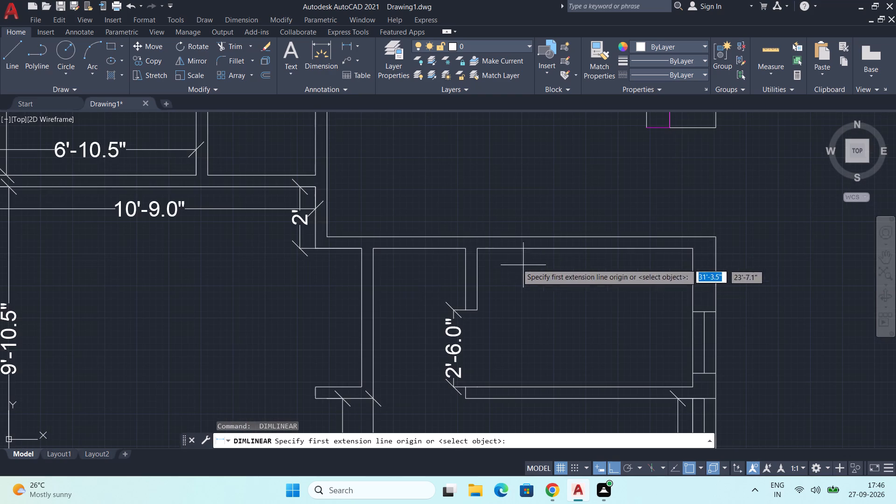
left_click(474, 248)
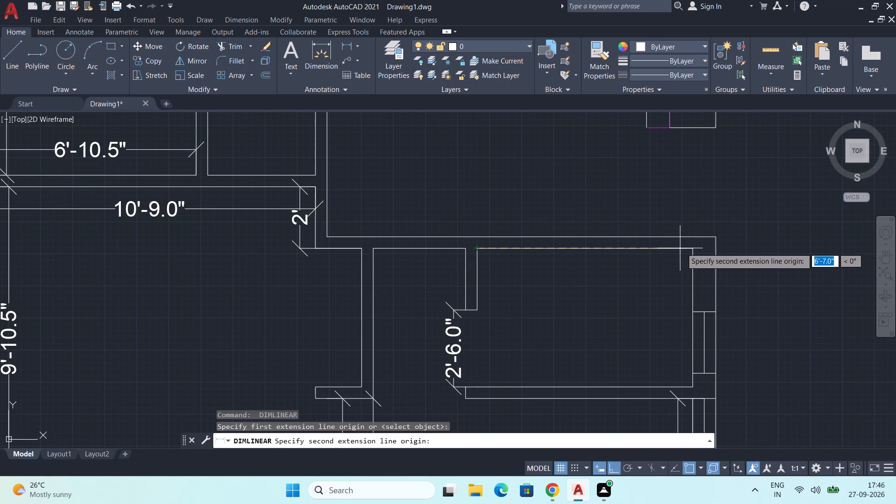
left_click(694, 250)
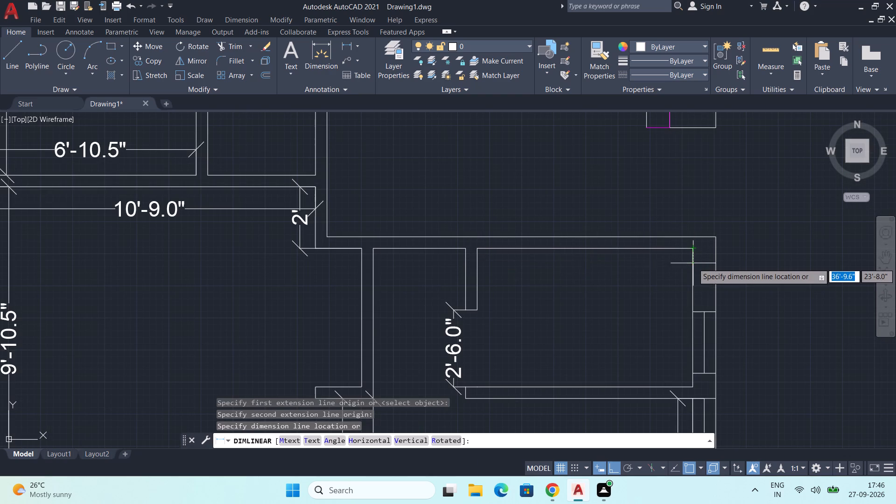
left_click(694, 266)
Add a vertical linear dimension of the small right room, from its top-right inner corner to the lower partition, placed just inside the right wall.
key("space")
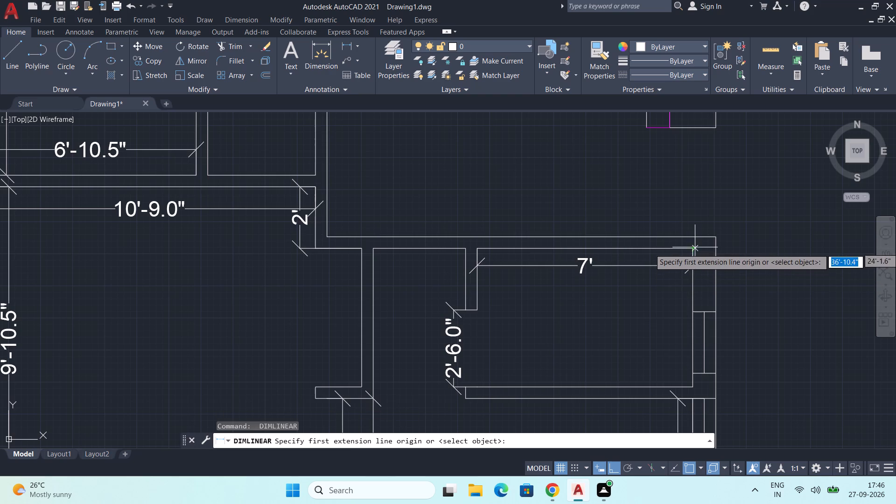
left_click(693, 250)
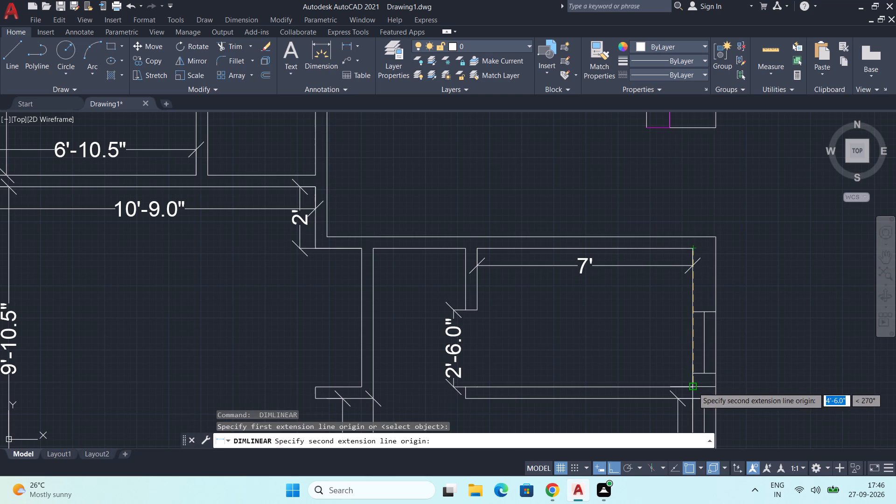
left_click(693, 387)
left_click(670, 386)
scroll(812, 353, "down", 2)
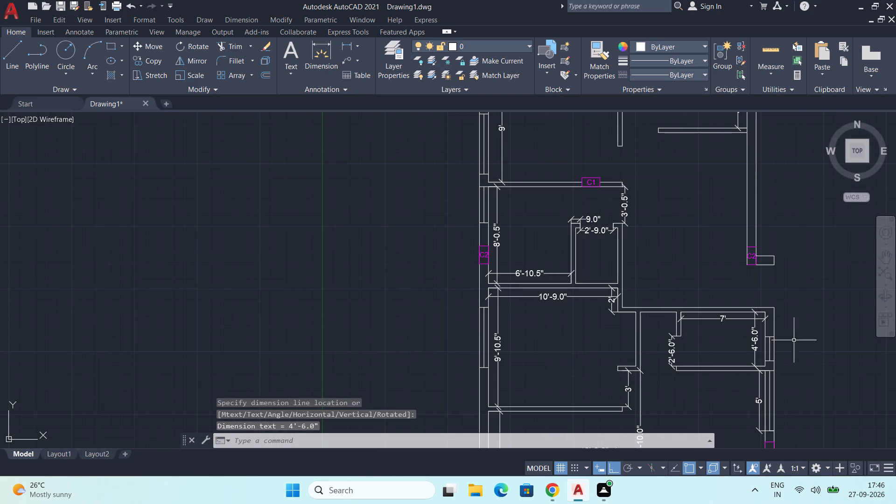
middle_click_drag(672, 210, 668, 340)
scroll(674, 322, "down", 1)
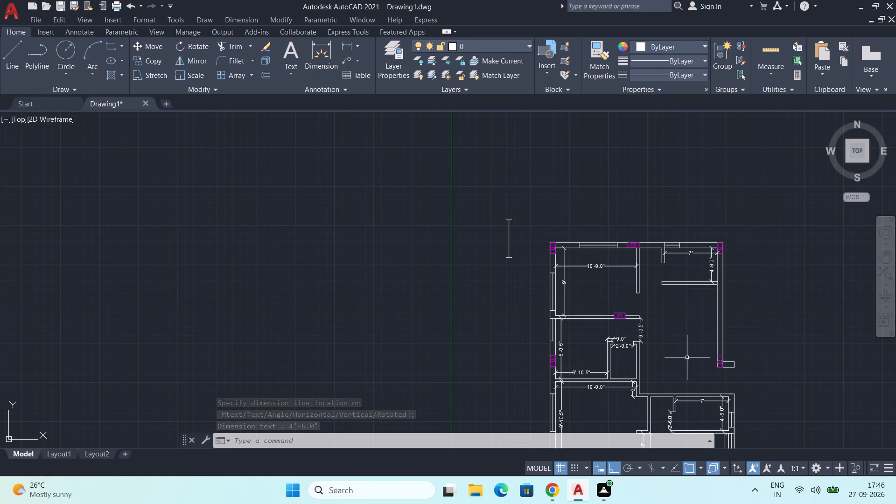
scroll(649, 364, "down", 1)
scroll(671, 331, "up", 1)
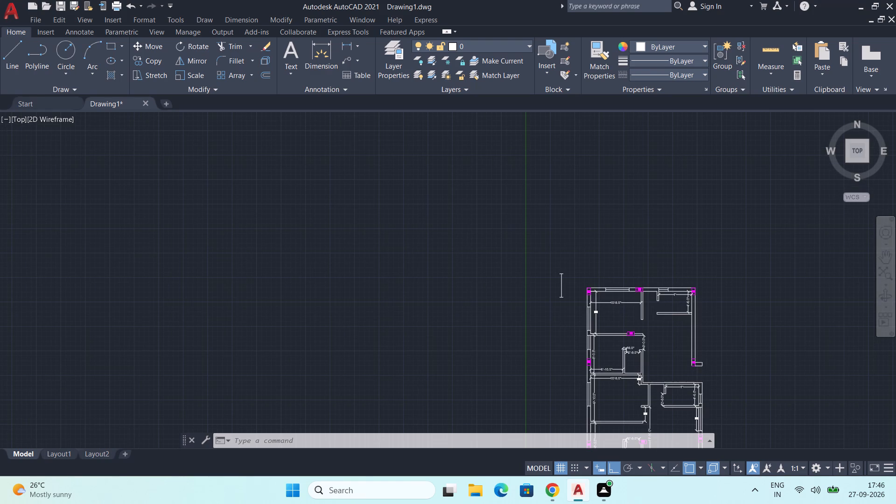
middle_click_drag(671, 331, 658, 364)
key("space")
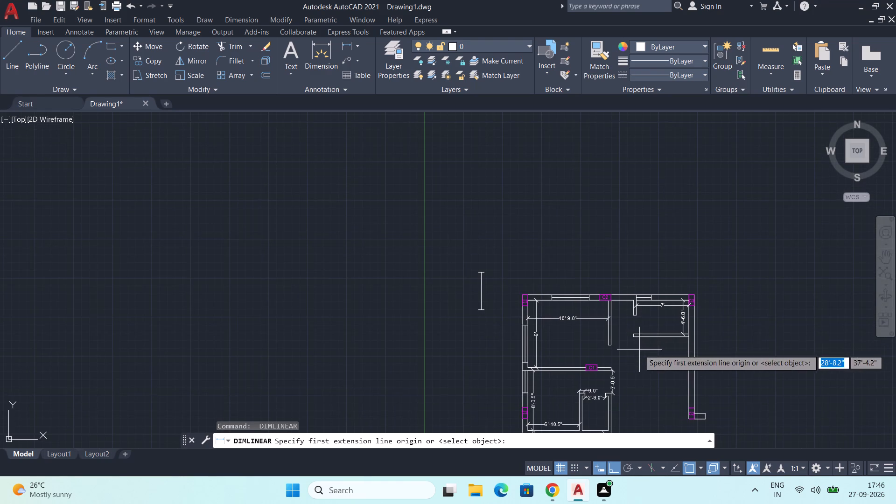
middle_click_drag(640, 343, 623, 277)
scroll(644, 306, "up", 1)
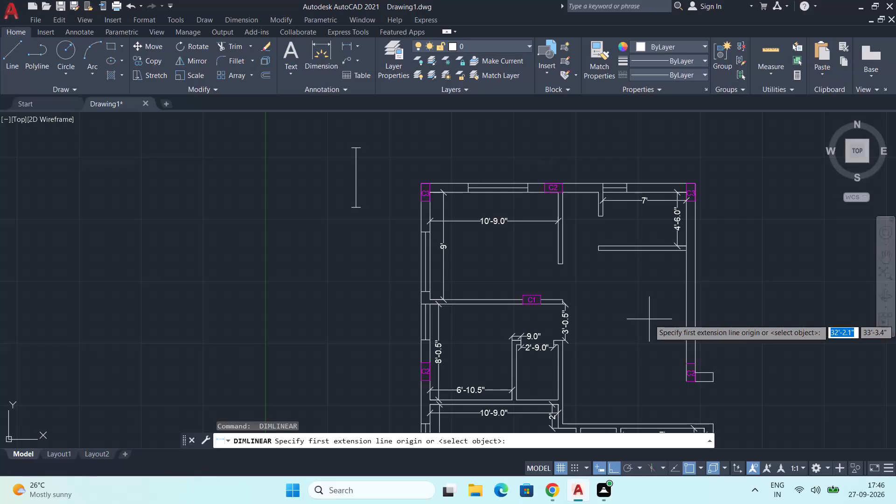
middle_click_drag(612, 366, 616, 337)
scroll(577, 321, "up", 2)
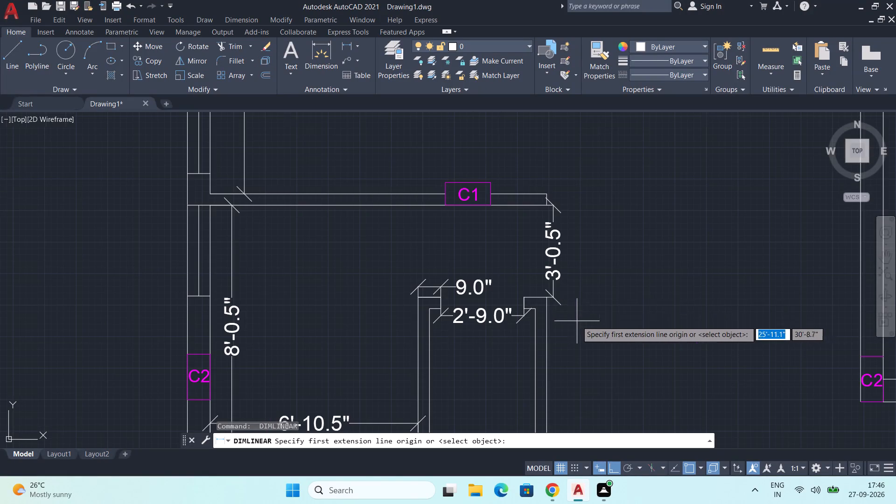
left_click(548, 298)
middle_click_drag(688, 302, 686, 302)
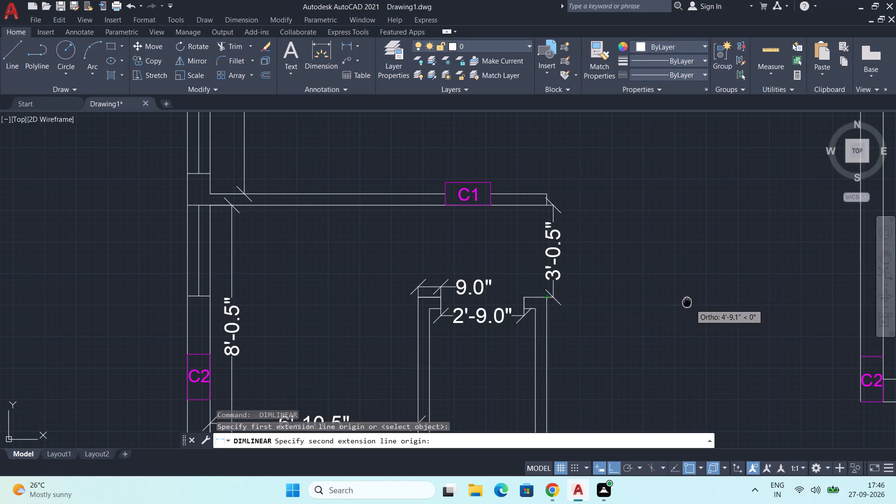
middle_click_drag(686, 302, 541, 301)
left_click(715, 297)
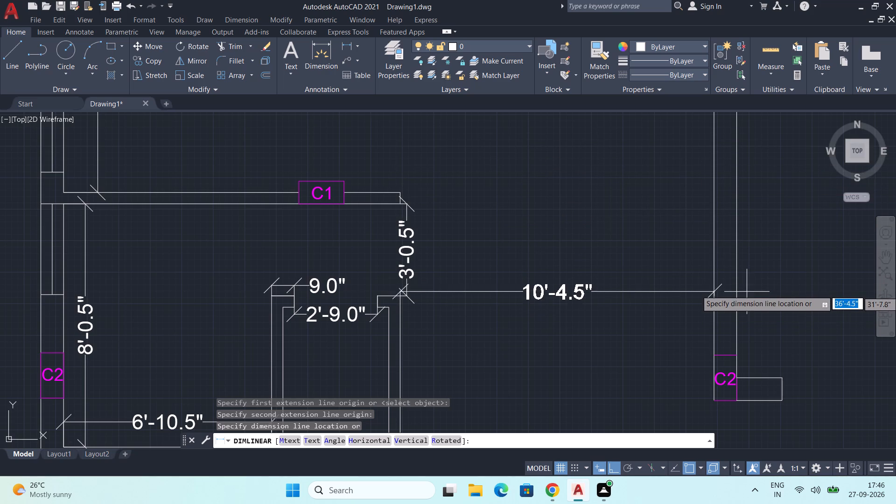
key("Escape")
Add a horizontal linear dimension from the lower-right corner of the wall below the top C2 column to the right wall's inner face, level with that corner.
middle_click_drag(735, 245, 733, 389)
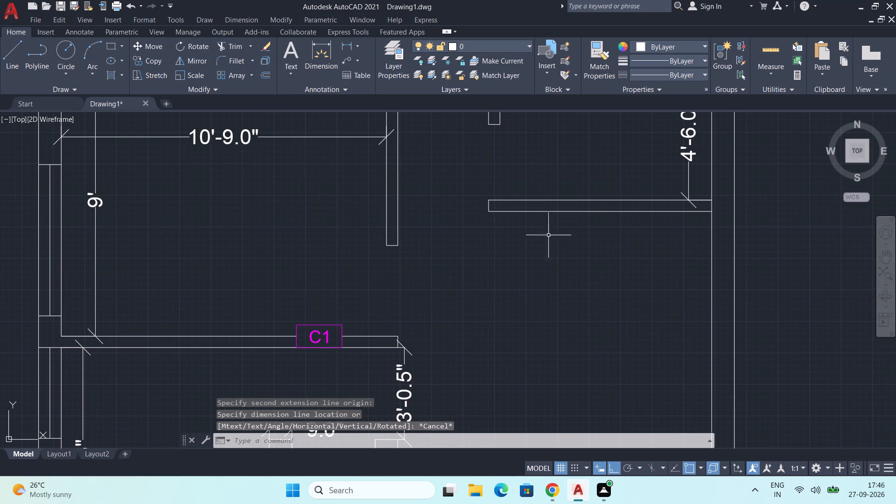
key("space")
scroll(397, 263, "up", 2)
left_click(392, 219)
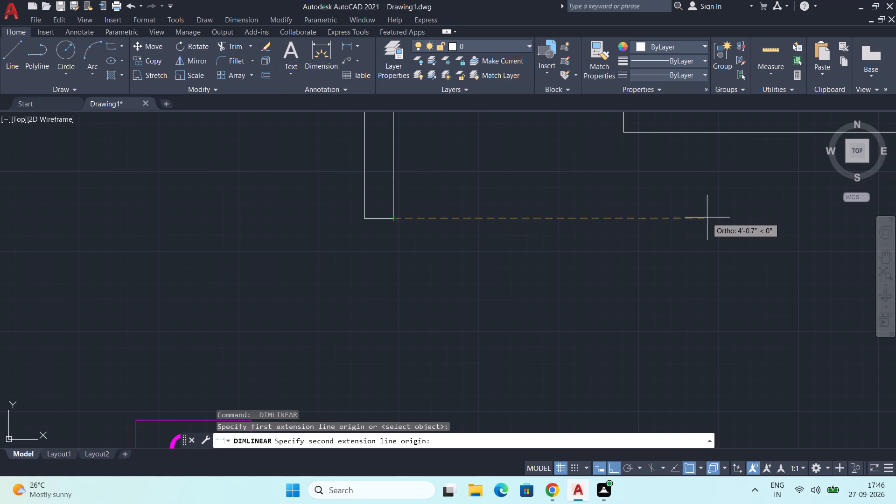
scroll(707, 217, "down", 2)
middle_click_drag(710, 217, 402, 223)
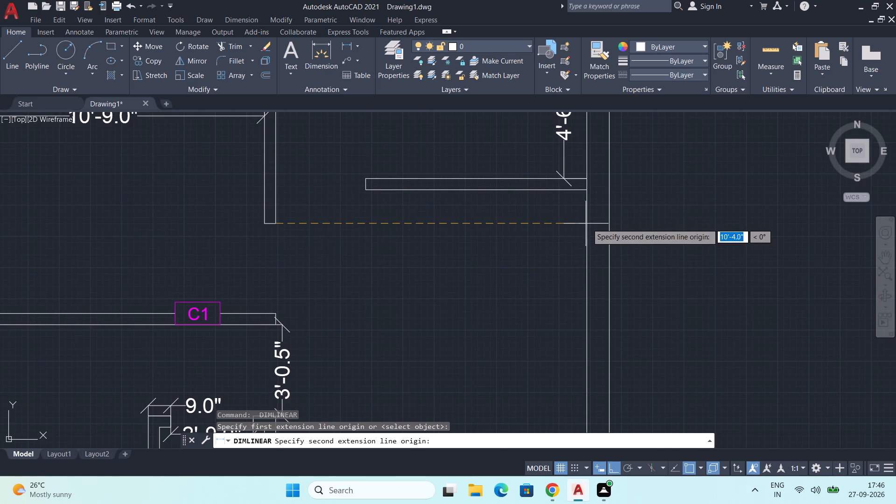
left_click(588, 224)
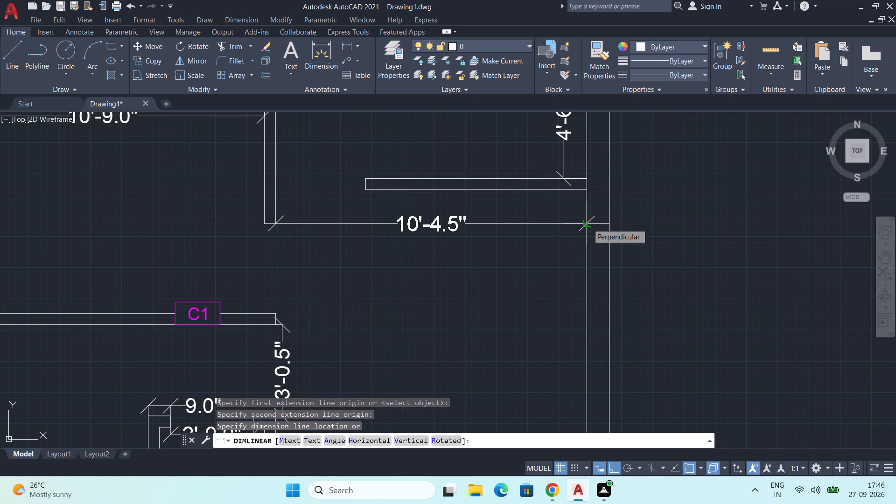
left_click(588, 224)
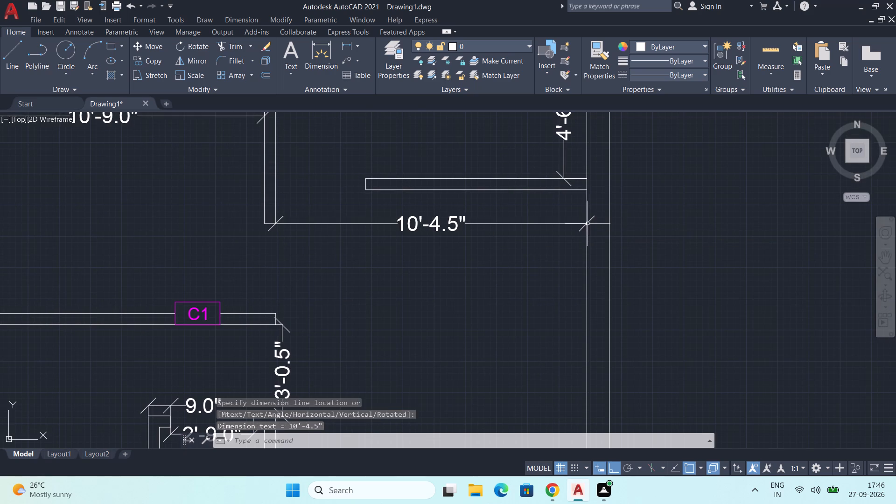
Add a vertical linear dimension from the upper right partition's underside down to the small right room's top wall, placed just inside the right wall.
scroll(675, 270, "down", 1)
middle_click_drag(758, 347, 776, 274)
key("space")
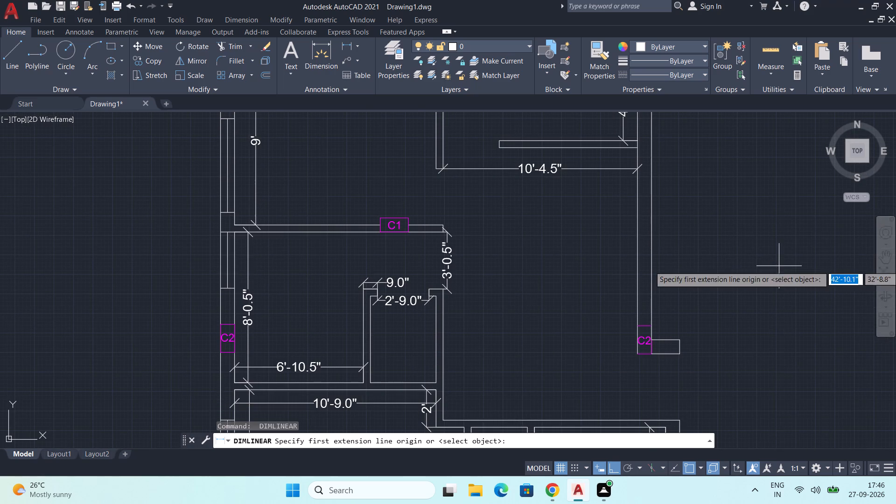
left_click(637, 148)
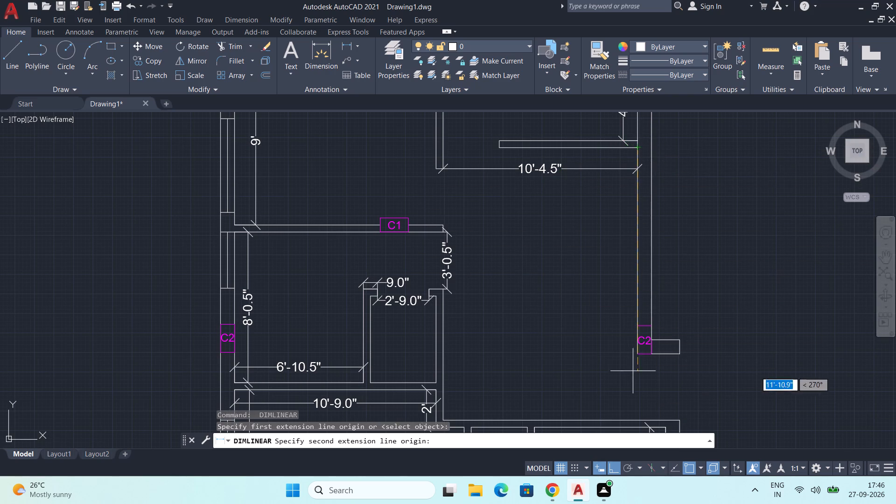
middle_click_drag(636, 369, 656, 264)
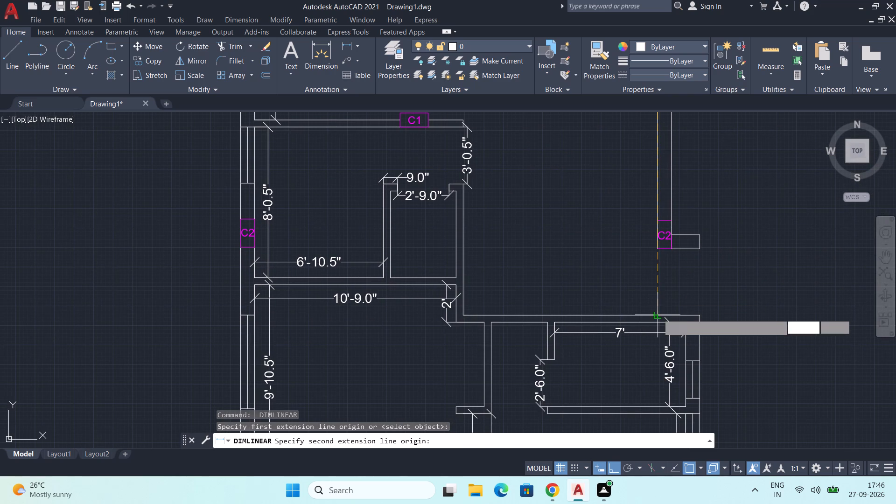
left_click(658, 315)
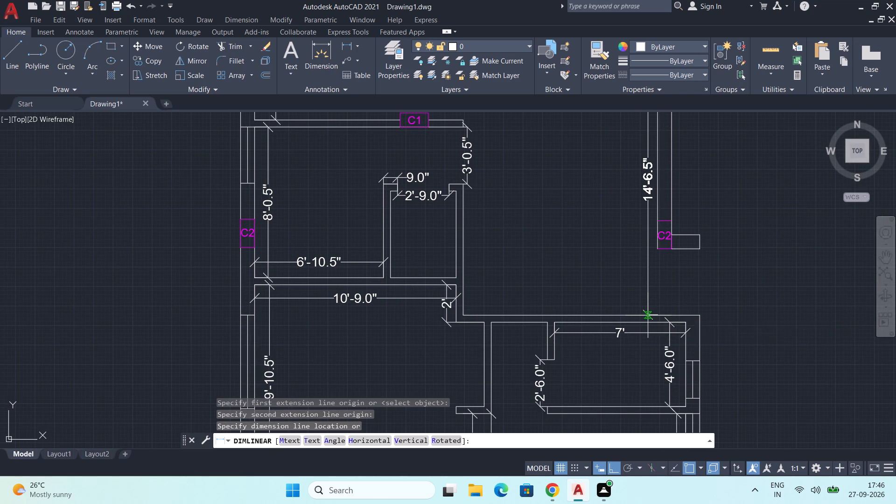
scroll(648, 315, "down", 1)
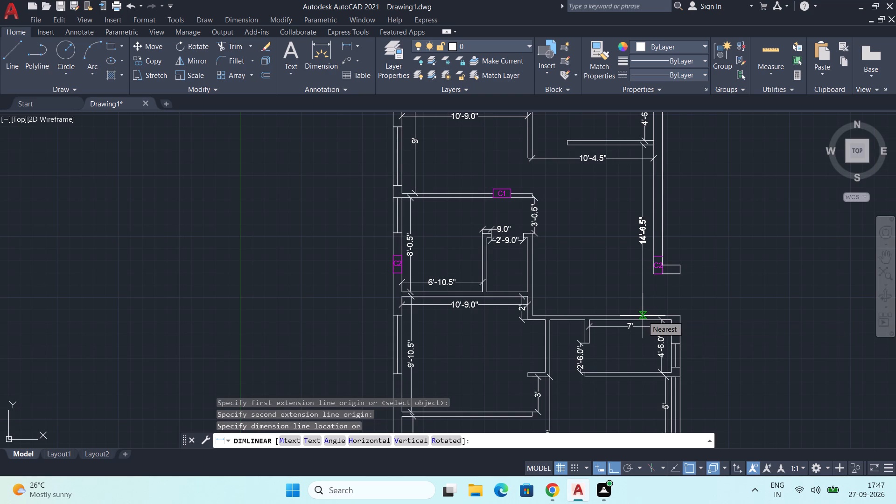
left_click(643, 316)
Examine the whole floor plan for rooms and openings that still lack dimensions.
scroll(643, 316, "down", 1)
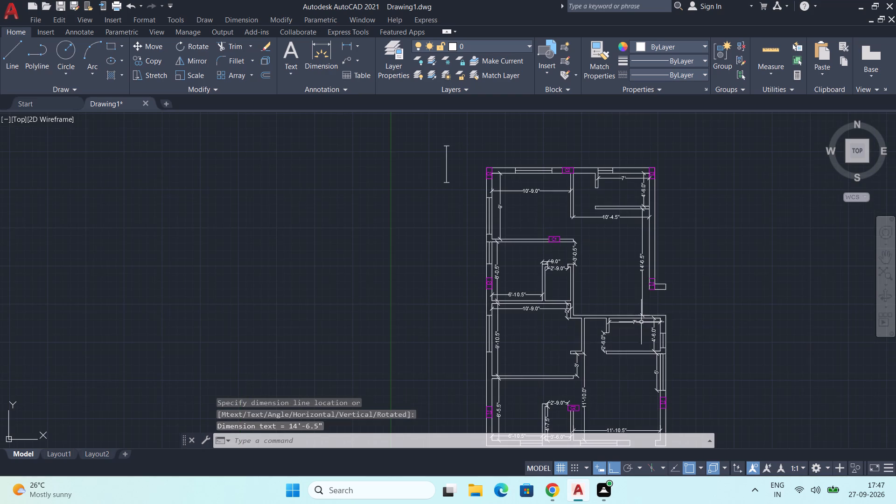
middle_click_drag(577, 340, 580, 296)
scroll(553, 243, "up", 2)
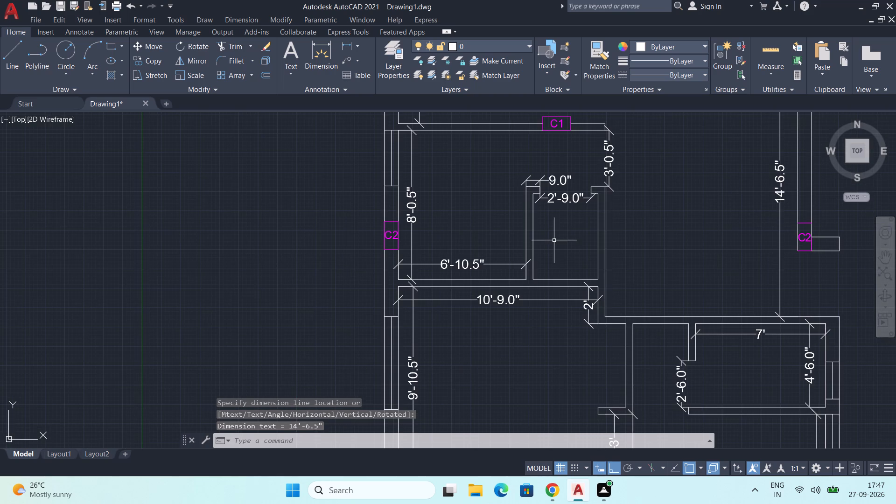
middle_click(555, 236)
scroll(556, 237, "down", 2)
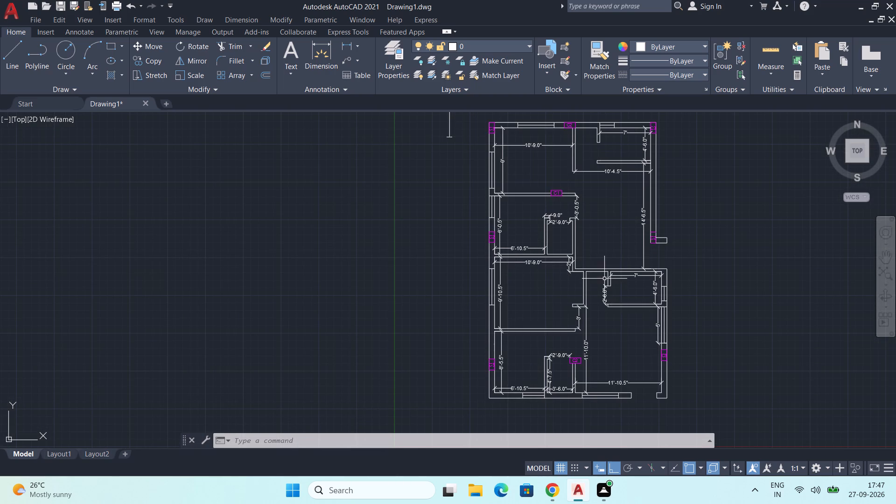
middle_click_drag(604, 278, 548, 272)
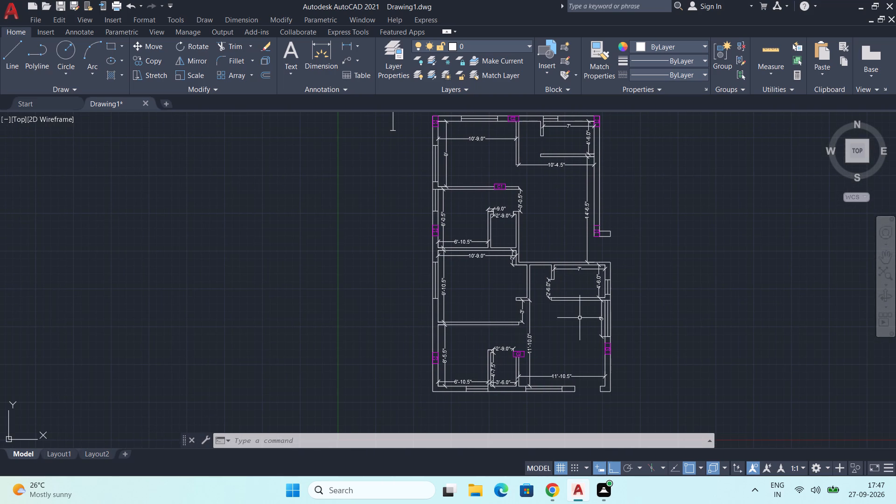
middle_click_drag(580, 321, 482, 329)
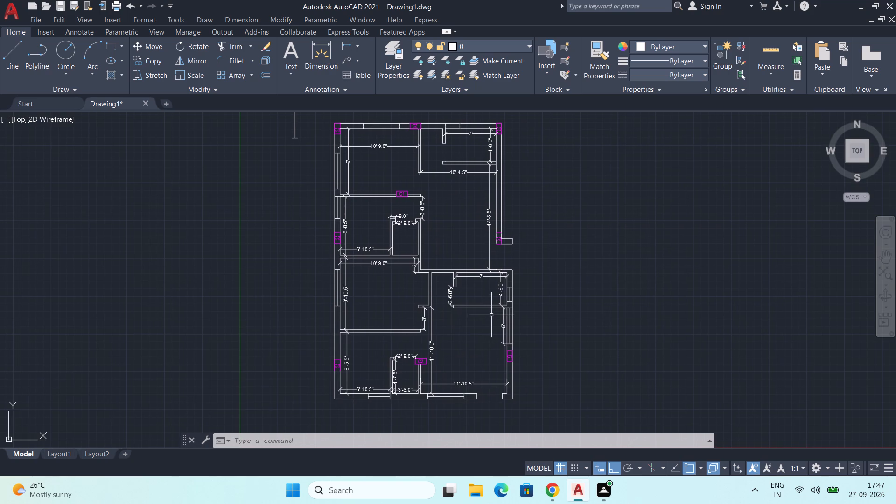
Draw a line from the plan's top-right outer corner at column C3, 5' to the right and 9" down.
middle_click_drag(536, 231, 532, 417)
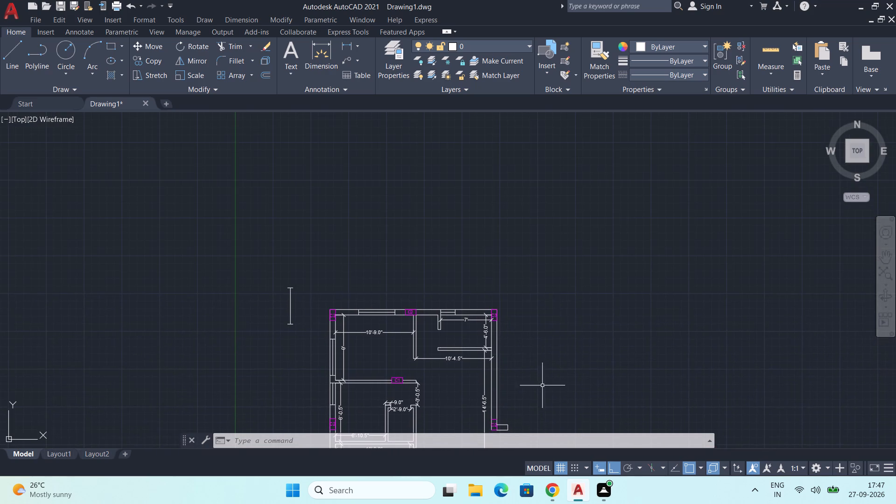
scroll(557, 314, "up", 1)
middle_click_drag(557, 294, 540, 410)
middle_click_drag(512, 373, 512, 372)
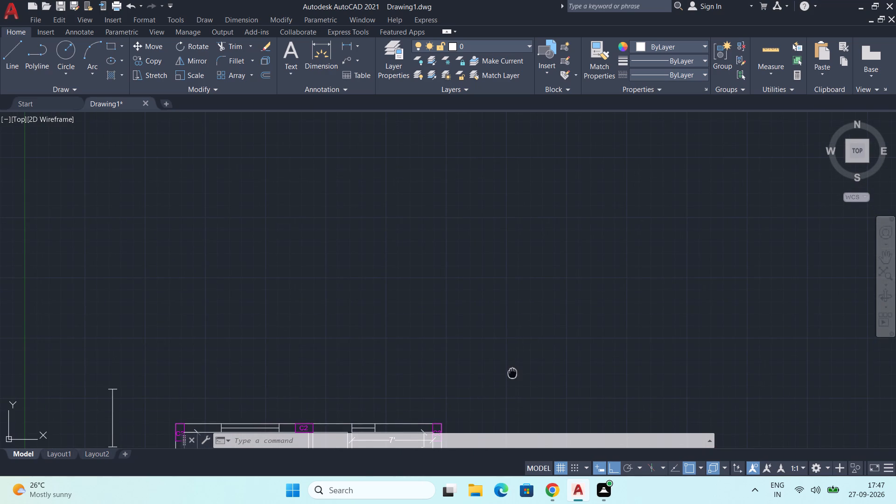
middle_click_drag(512, 372, 538, 234)
scroll(503, 304, "up", 1)
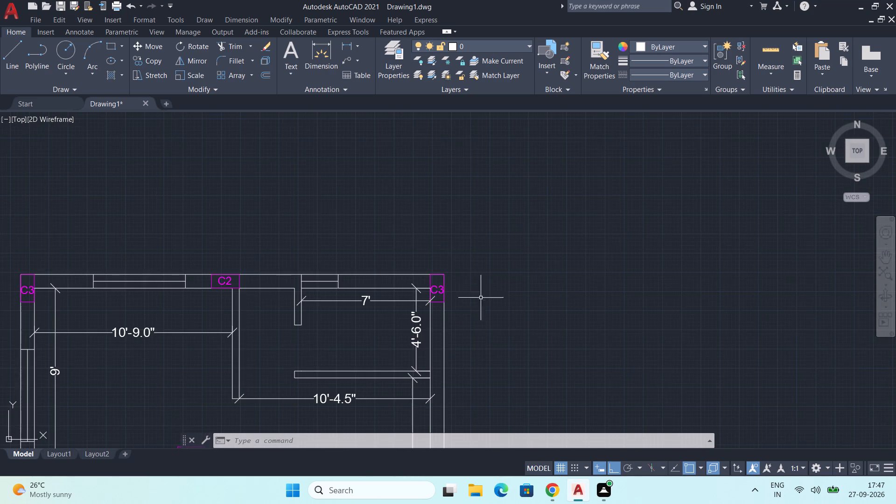
scroll(462, 286, "up", 1)
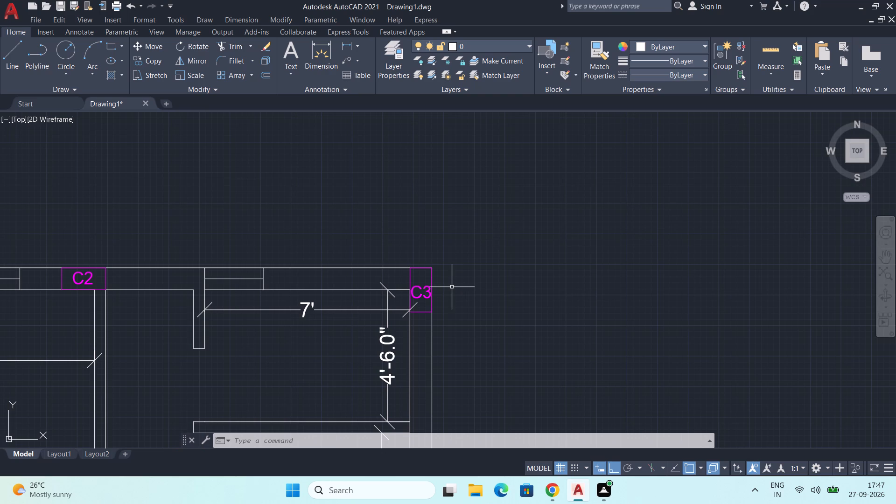
key("l")
key("Return")
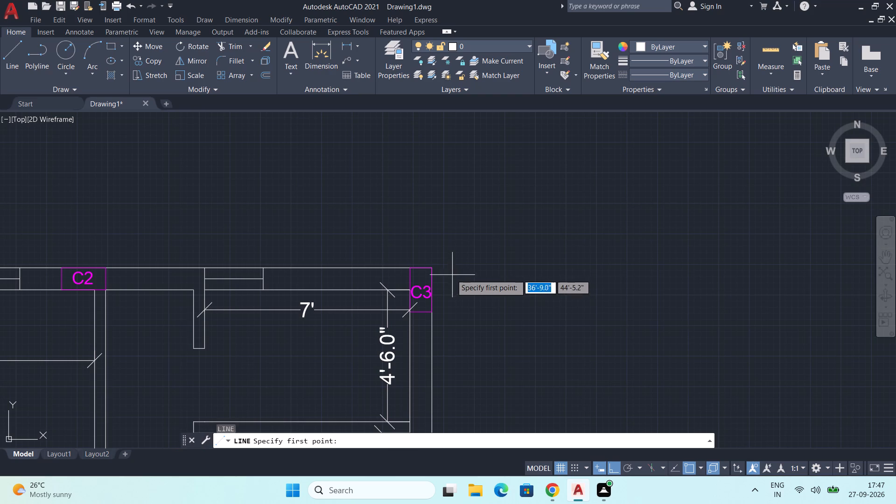
left_click(433, 269)
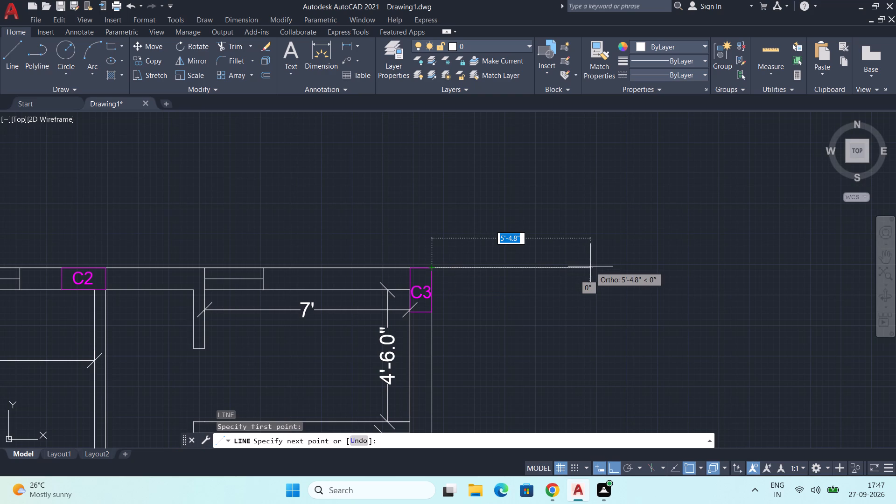
type("5'")
key("Return")
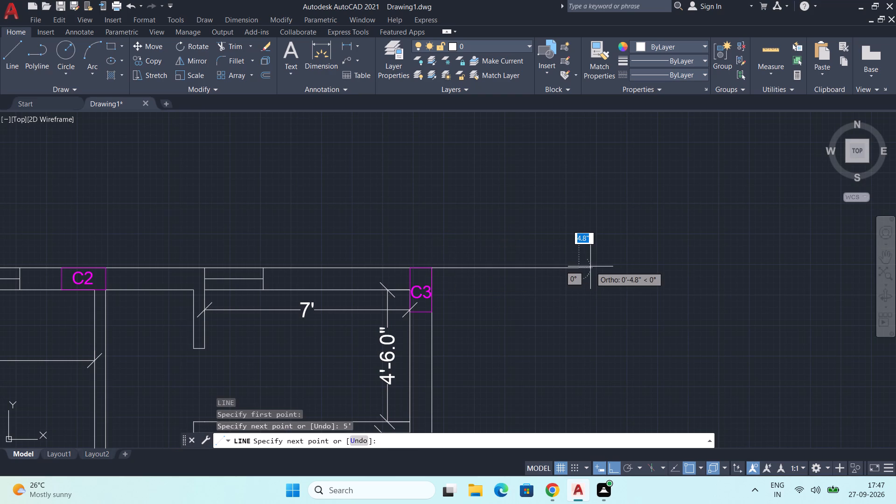
key("9")
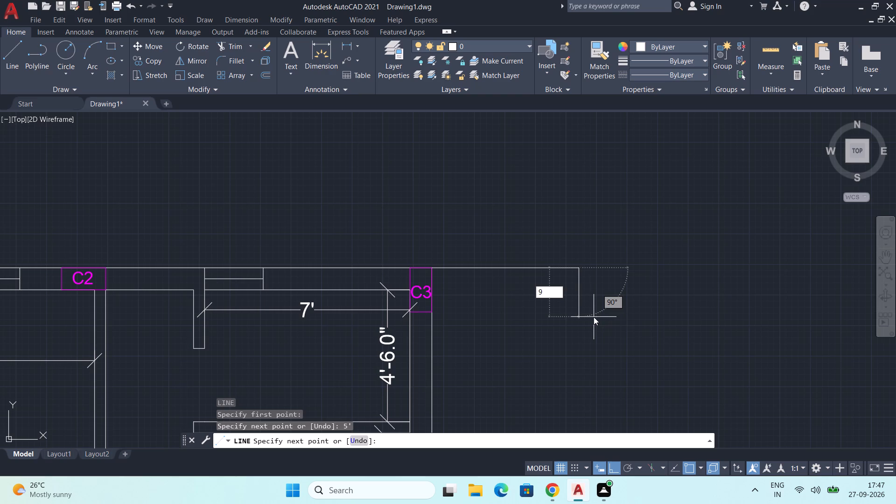
key("shift+quotedbl")
key("Return")
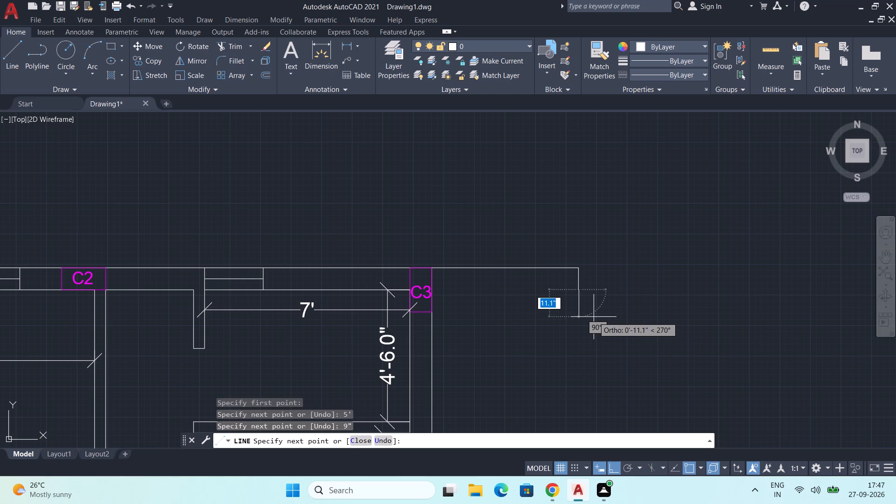
Continue the line straight down from the 9" segment for about 57'-10", past the bottom of the plan.
middle_click_drag(596, 382, 612, 225)
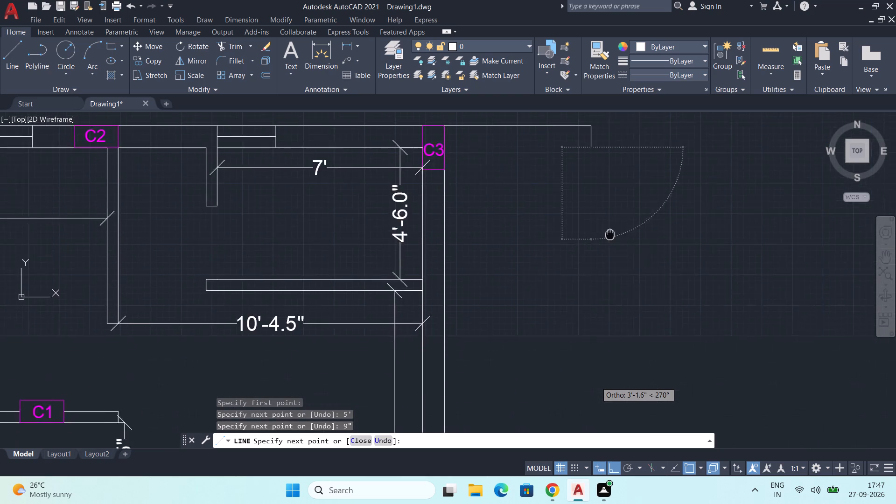
middle_click_drag(612, 225, 625, 147)
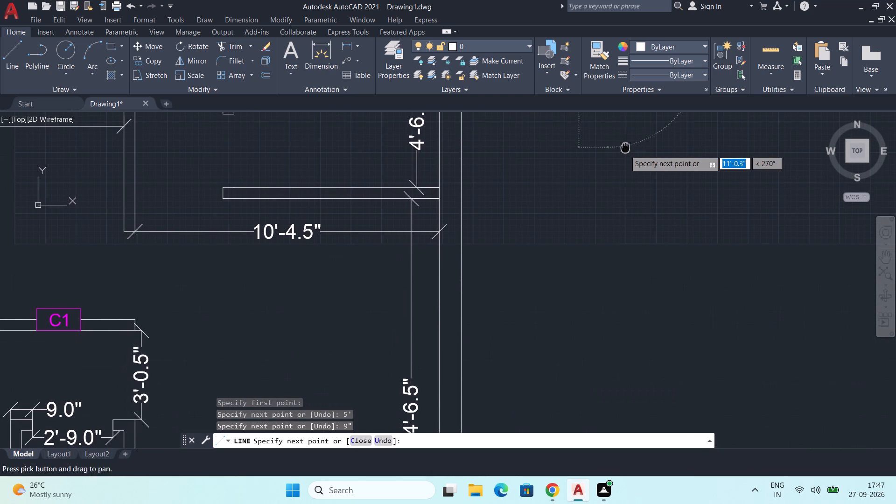
scroll(644, 245, "down", 1)
middle_click_drag(642, 315, 669, 147)
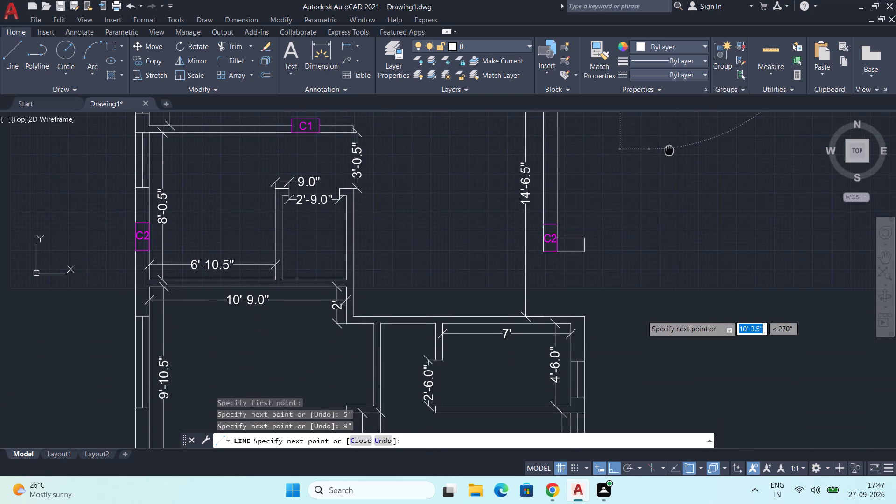
middle_click_drag(669, 147, 669, 143)
scroll(670, 171, "down", 1)
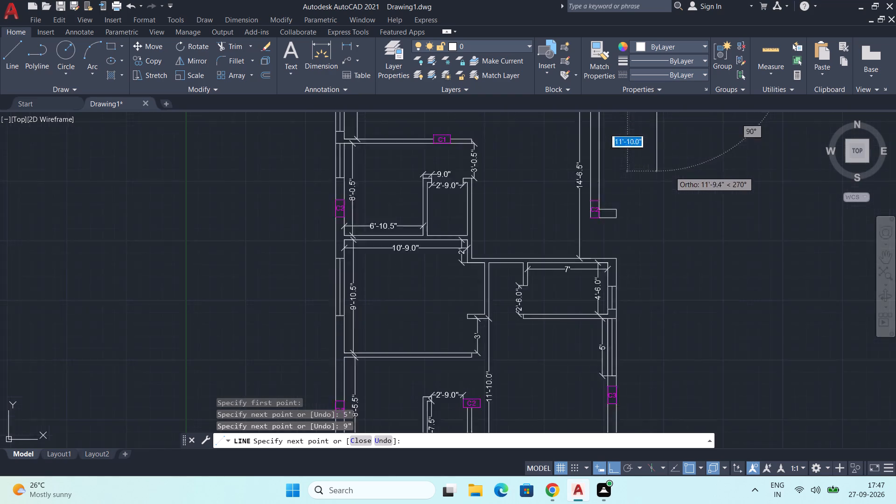
scroll(670, 172, "down", 1)
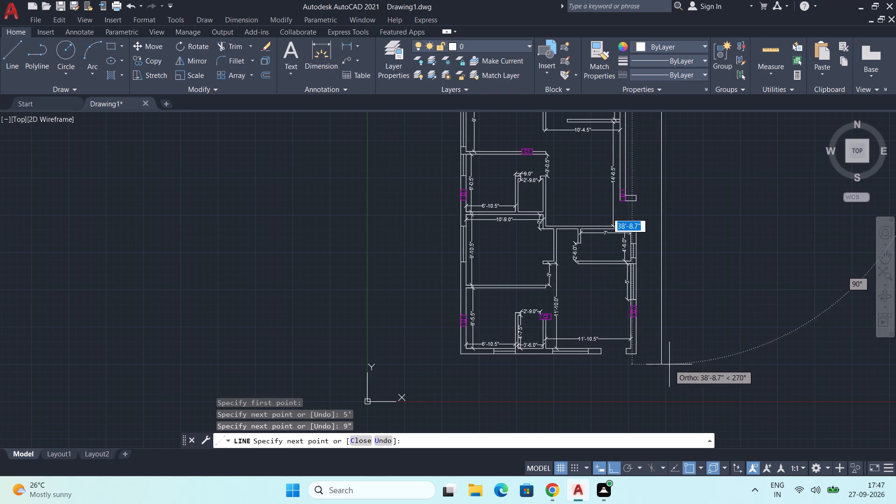
scroll(665, 387, "down", 2)
middle_click_drag(664, 377, 637, 147)
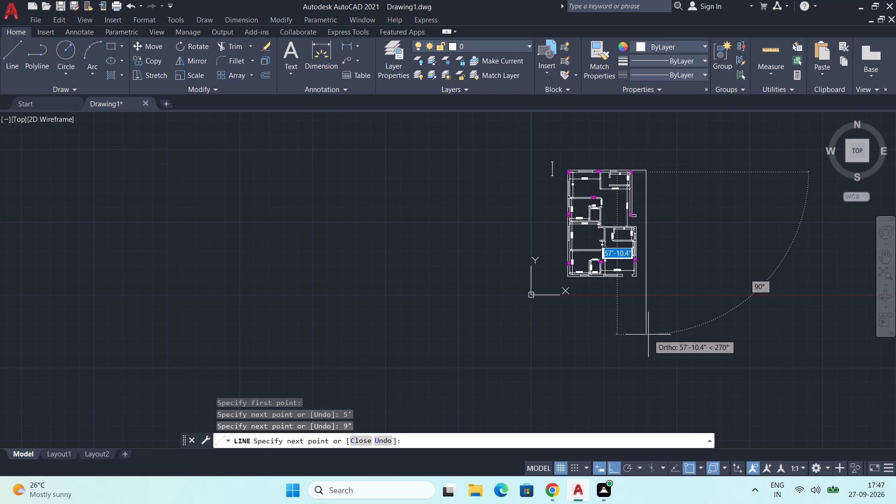
left_click(648, 335)
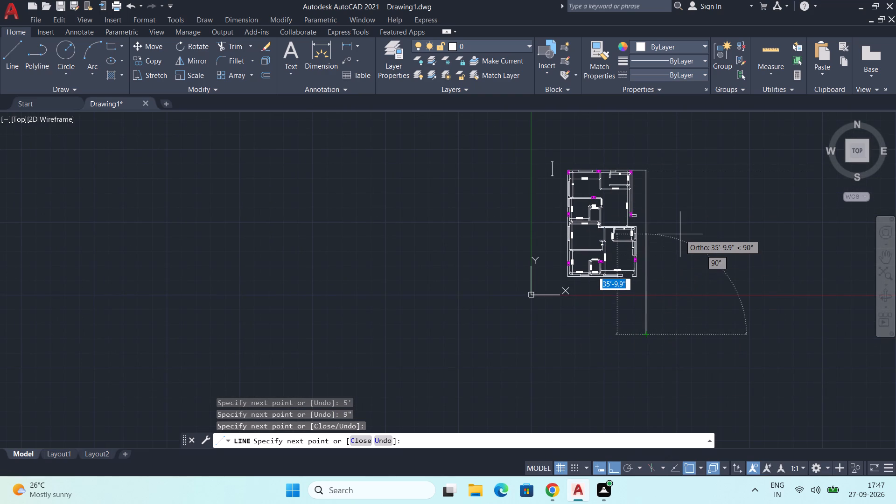
key("Escape")
Draw a horizontal line from the lower end of the 9" segment back to the right edge of the top-right C3 column.
scroll(680, 232, "up", 2)
middle_click_drag(608, 161, 617, 321)
scroll(595, 324, "up", 2)
middle_click_drag(595, 323, 607, 427)
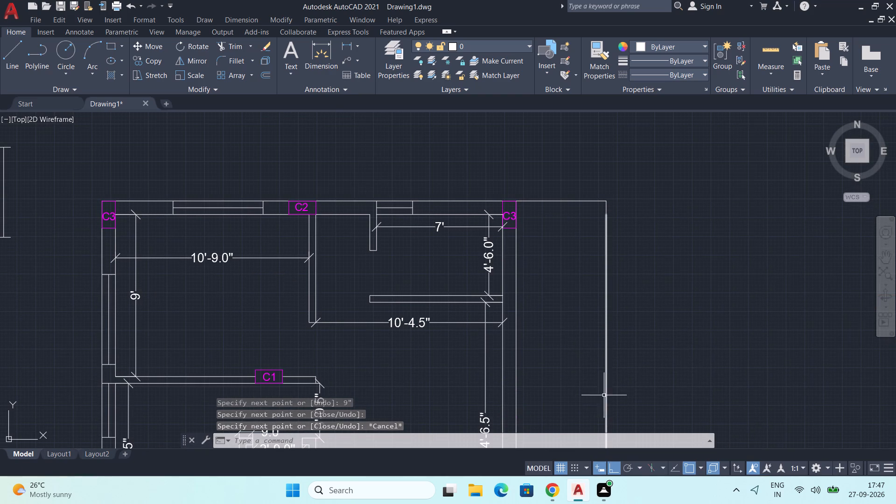
key("space")
middle_click_drag(591, 251, 596, 372)
scroll(591, 315, "up", 1)
middle_click_drag(605, 386, 608, 309)
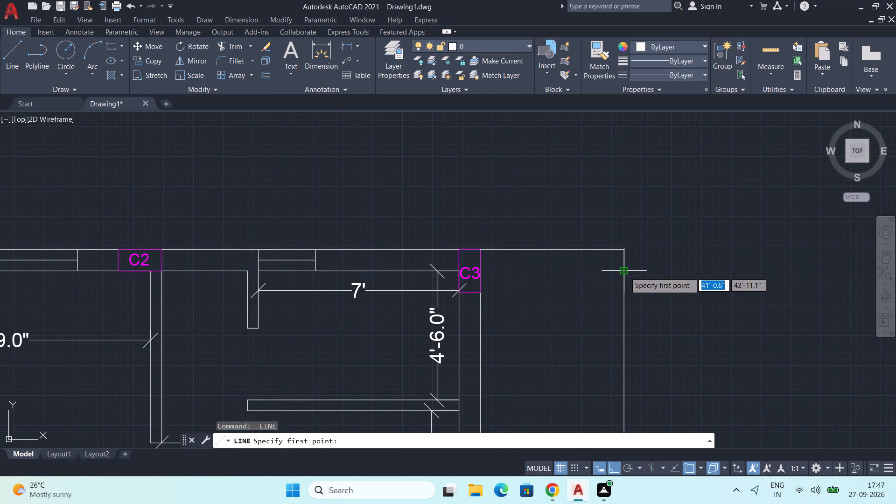
left_click(625, 272)
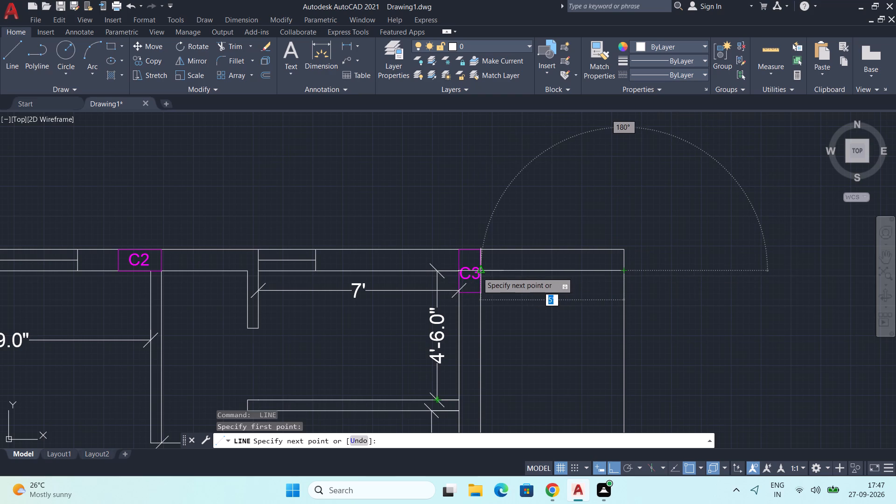
left_click(477, 272)
key("Escape")
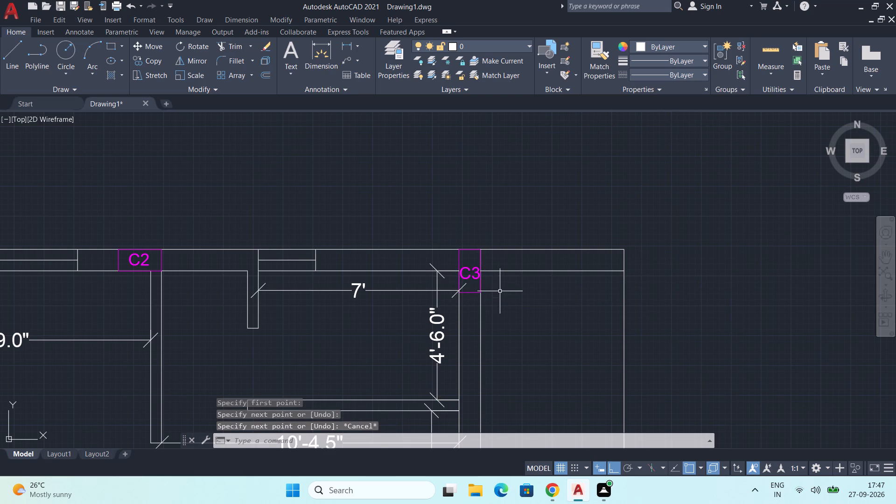
Offset the lower horizontal line beside the top-right C3 column 3' downward.
middle_click_drag(499, 338, 507, 297)
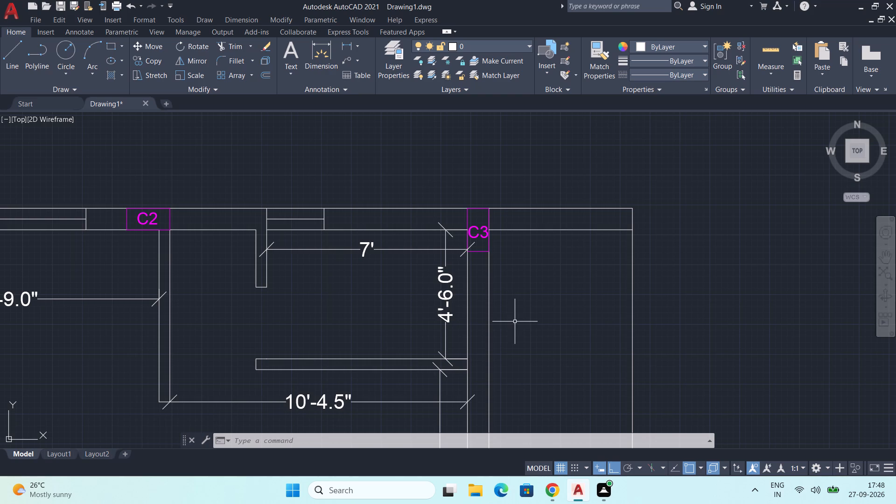
middle_click_drag(539, 331, 458, 289)
middle_click_drag(492, 283, 483, 321)
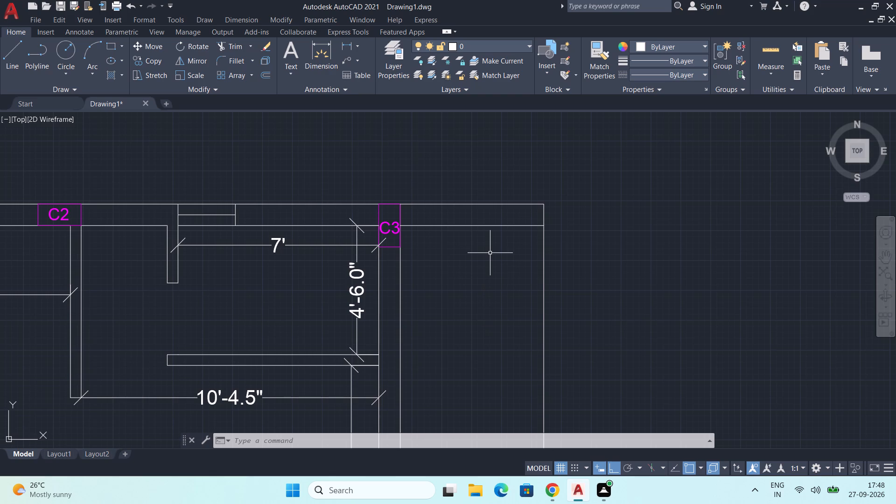
type("OFF")
key("Return")
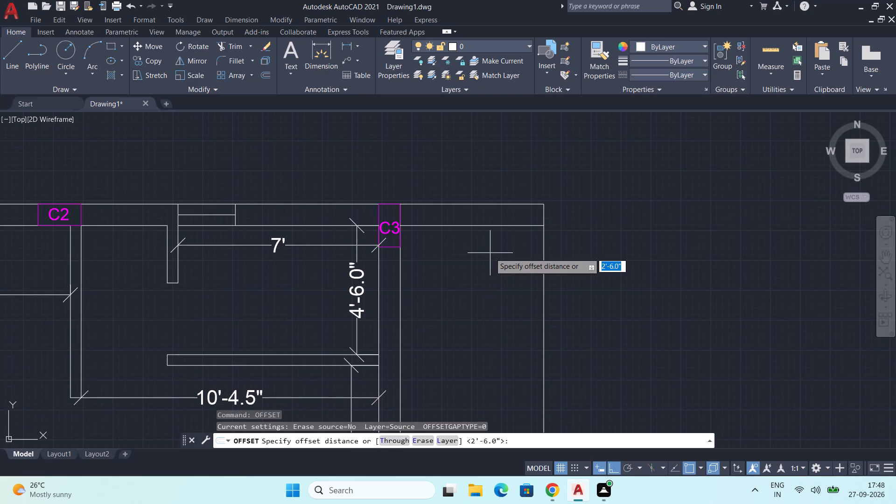
type("3'")
key("Return")
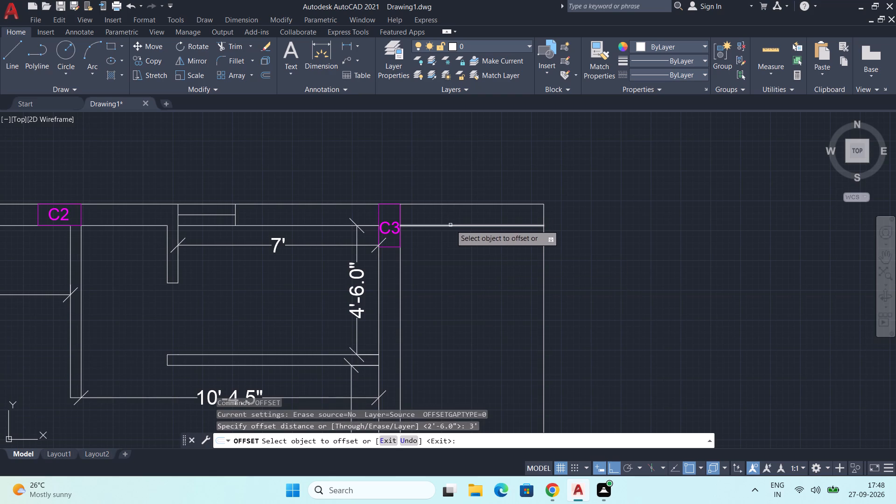
left_click(459, 226)
left_click(466, 296)
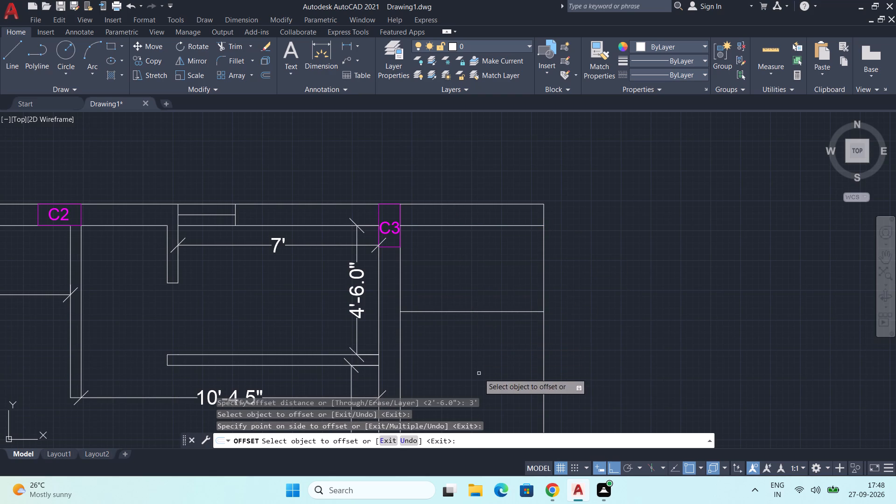
Offset the top edge of the short wall stub beside the right wall's C2 column 2'11.5" upward.
middle_click_drag(479, 373, 447, 303)
middle_click_drag(456, 360, 469, 315)
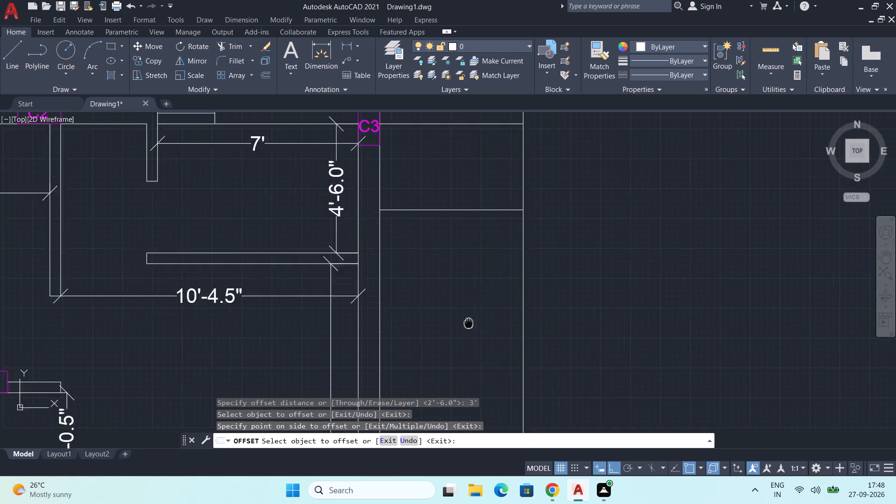
middle_click_drag(469, 315, 479, 266)
scroll(458, 338, "down", 2)
middle_click_drag(457, 352, 478, 258)
scroll(457, 311, "up", 2)
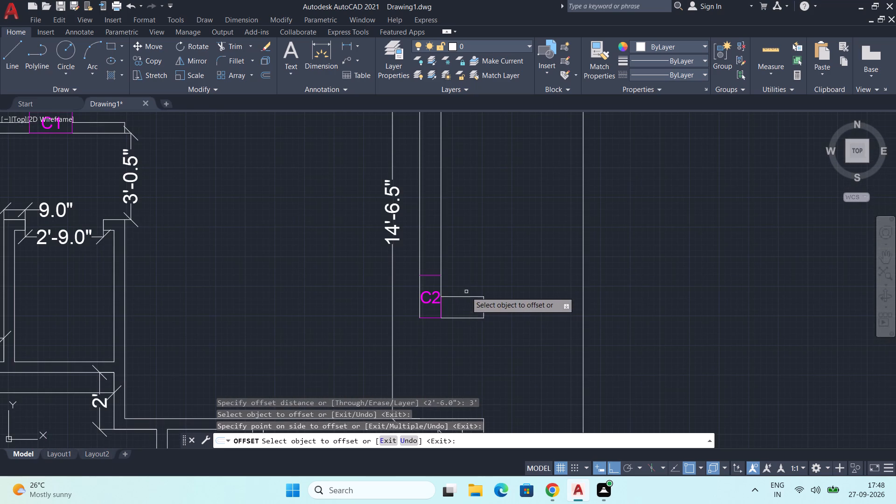
left_click(462, 296)
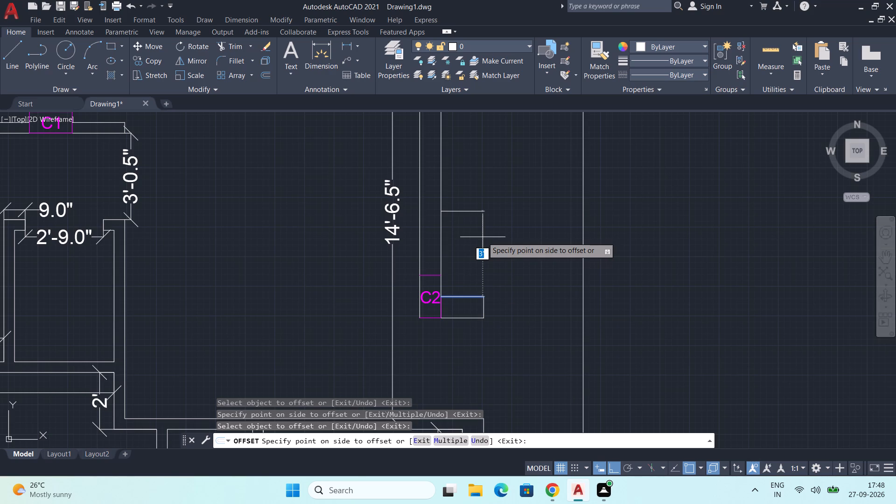
type("2'11")
type(".5\"")
key("Return")
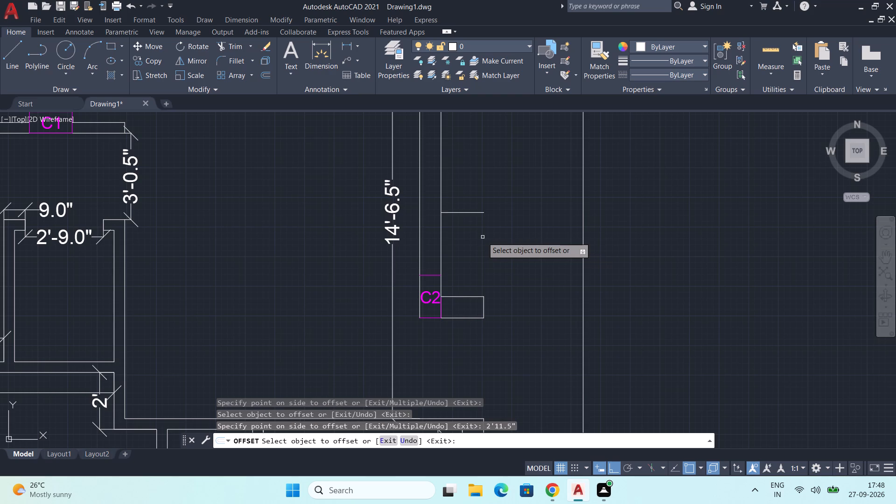
scroll(483, 246, "down", 2)
middle_click_drag(482, 250, 479, 307)
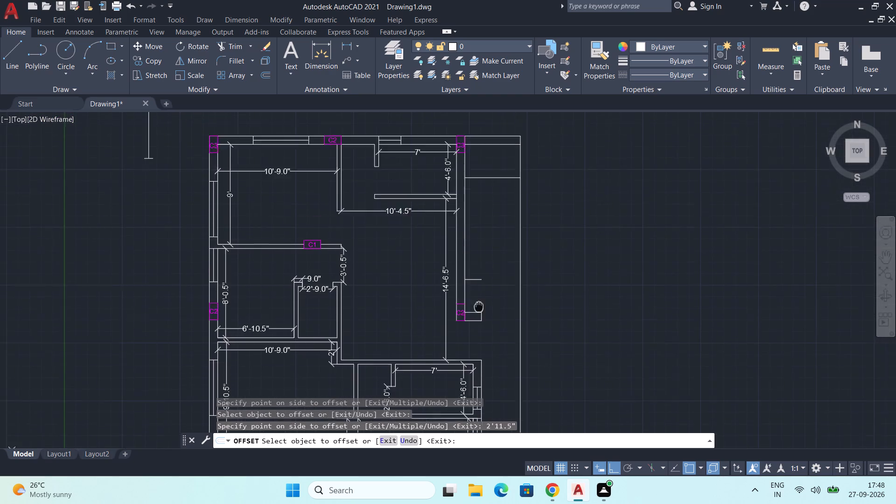
middle_click_drag(479, 307, 491, 498)
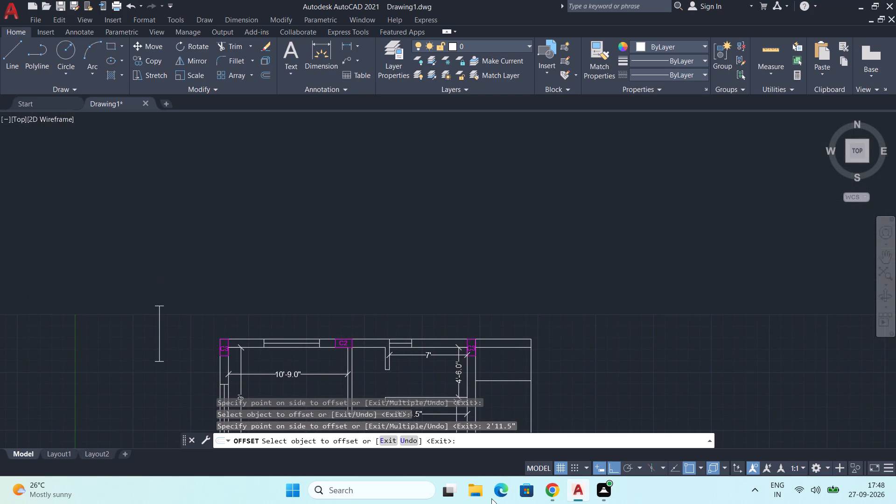
middle_click_drag(516, 441, 517, 499)
key("space")
Draw a line from the midpoint of the upper stair line 9'-2" down, continuing 1' left to the end of the short line above C2.
middle_click_drag(575, 370, 590, 287)
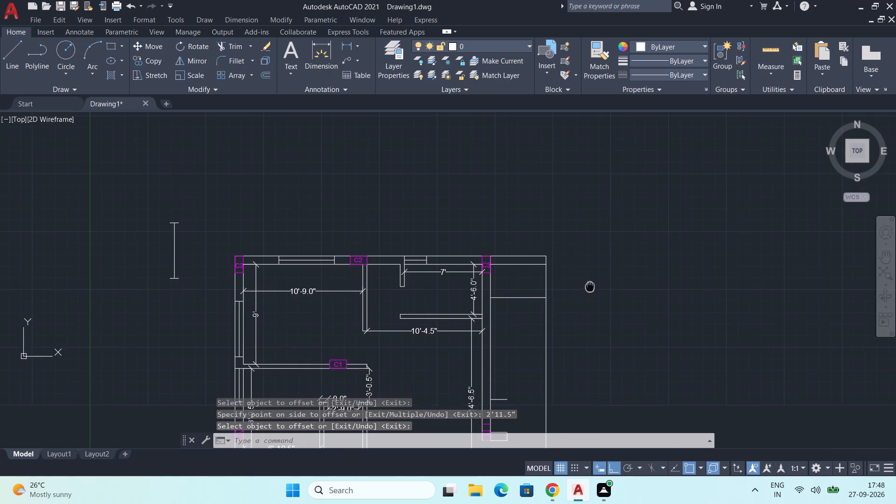
key("l")
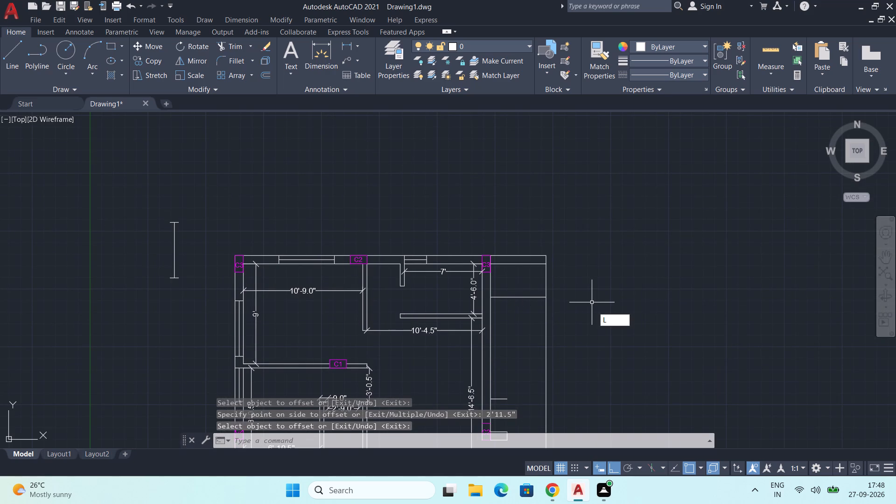
key("Return")
left_click(518, 297)
middle_click_drag(530, 418, 543, 336)
scroll(525, 323, "up", 4)
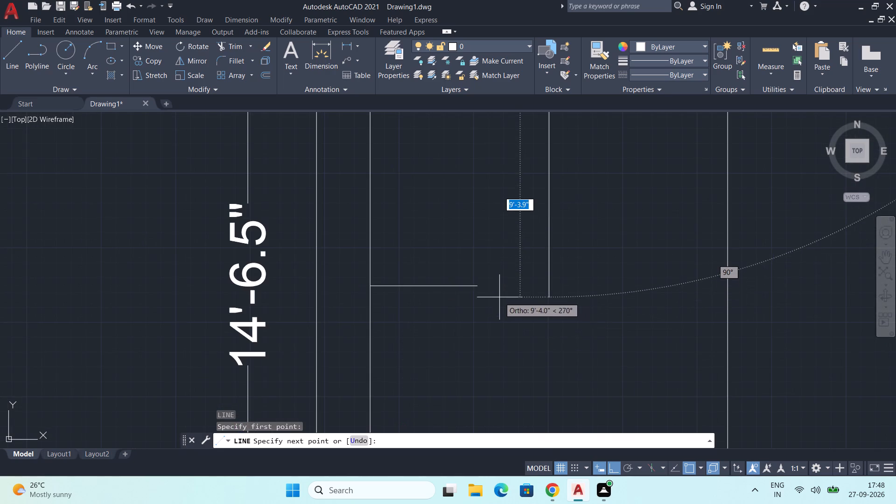
left_click(550, 285)
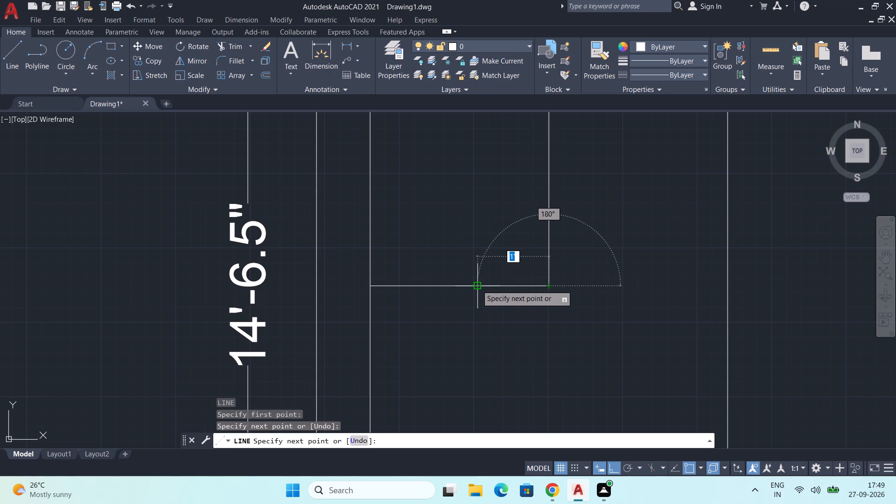
left_click(477, 285)
key("Escape")
Offset the full-width line at the top of the stair 10" downward to make the first tread.
scroll(489, 300, "down", 3)
middle_click_drag(551, 269, 566, 350)
scroll(525, 231, "up", 2)
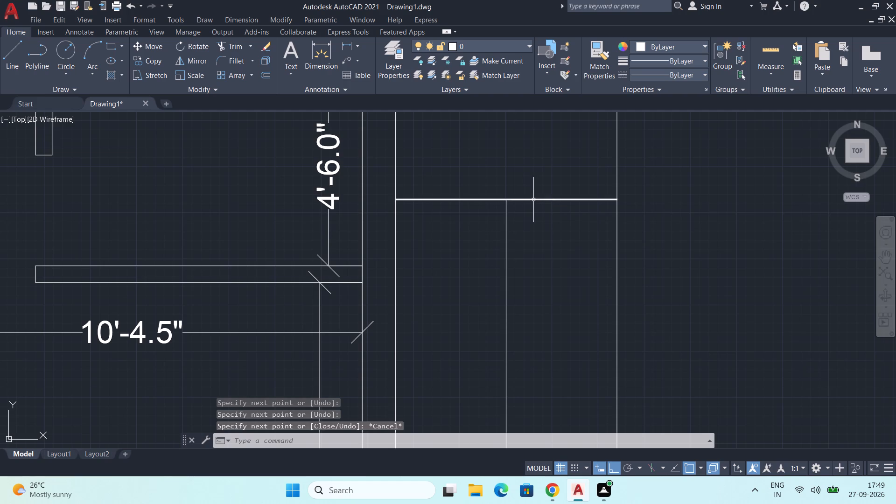
left_click(535, 199)
type("OFF")
key("Return")
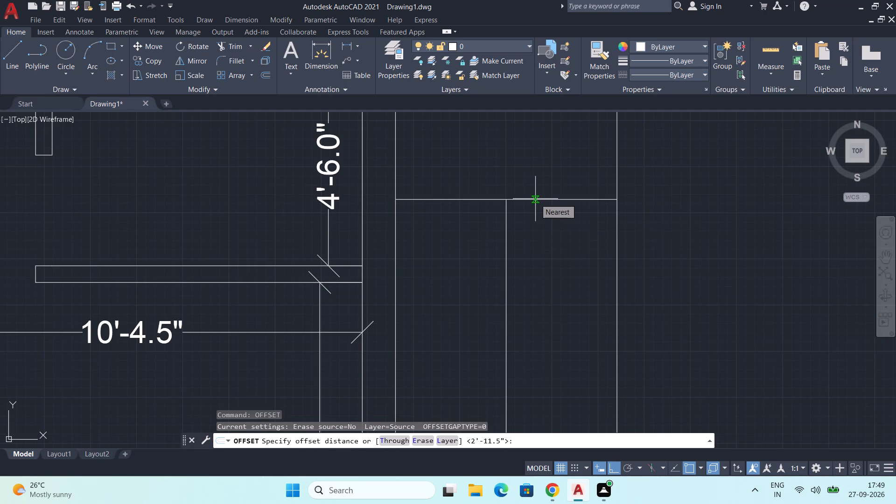
type("10\"")
key("Return")
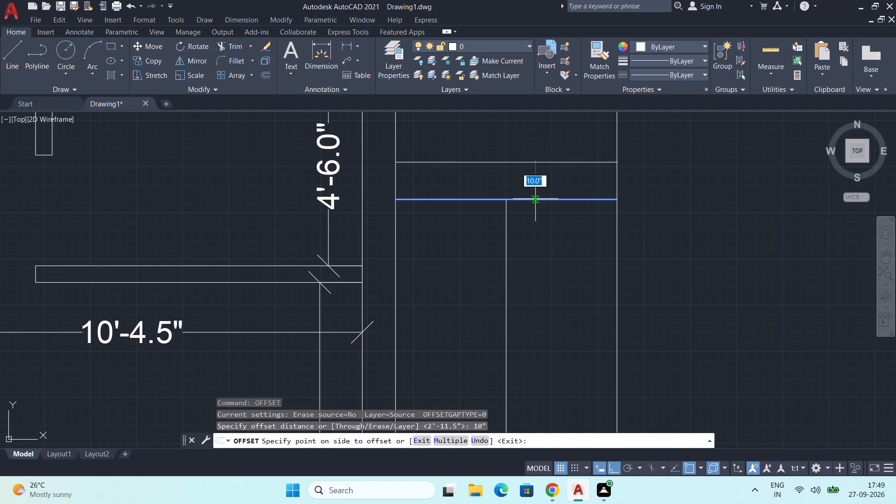
left_click(534, 258)
Repeat the 10" offset downward five more times, each from the newest tread line.
scroll(474, 230, "down", 2)
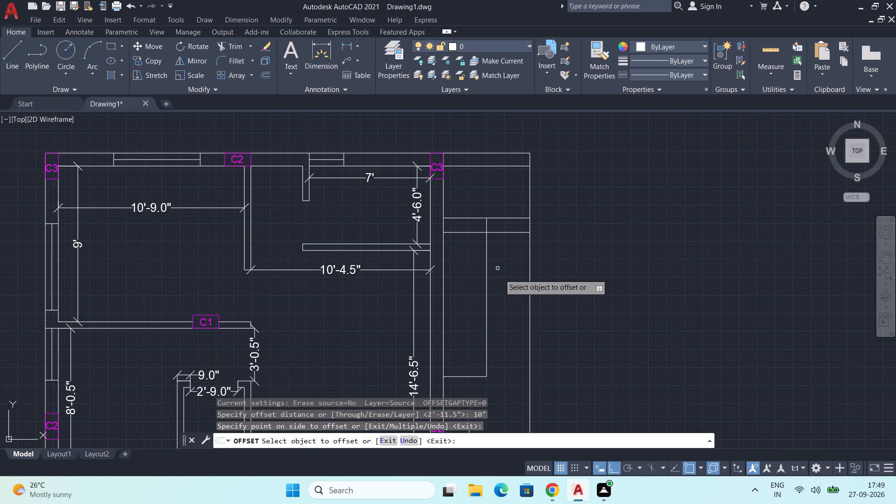
middle_click_drag(500, 276, 539, 233)
scroll(547, 208, "up", 1)
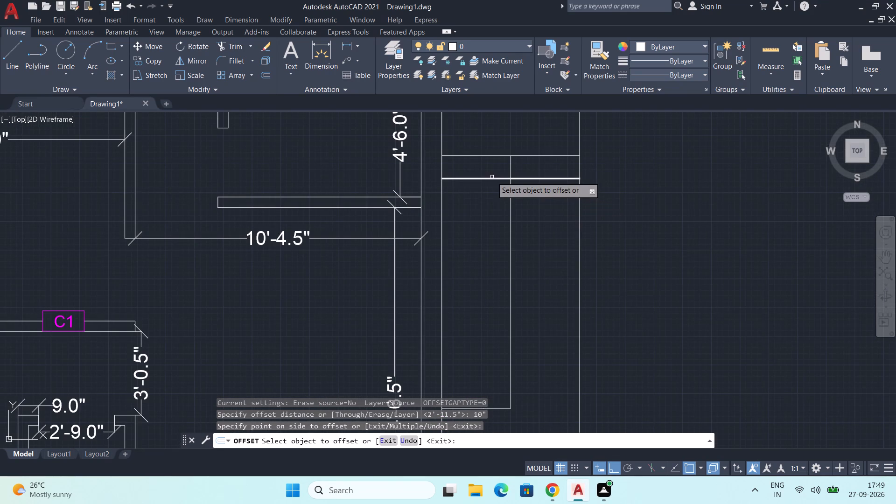
left_click(494, 178)
left_click(484, 217)
left_click(497, 199)
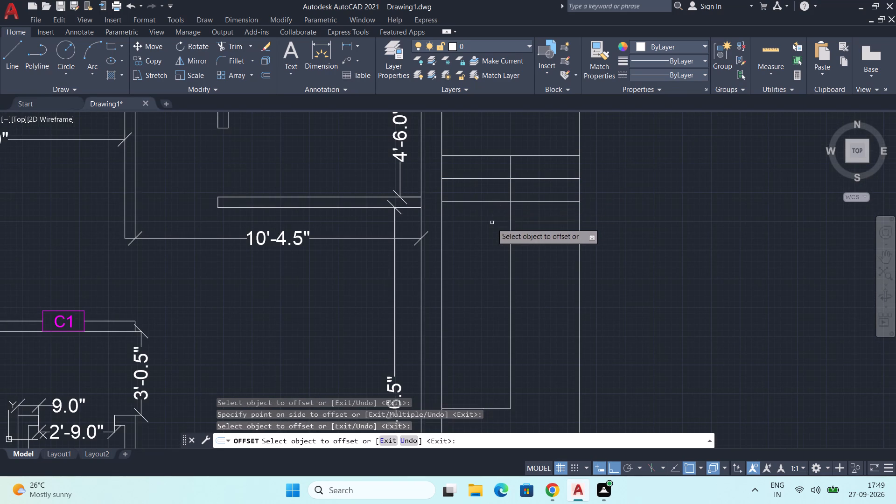
left_click(498, 202)
left_click(486, 240)
left_click(497, 223)
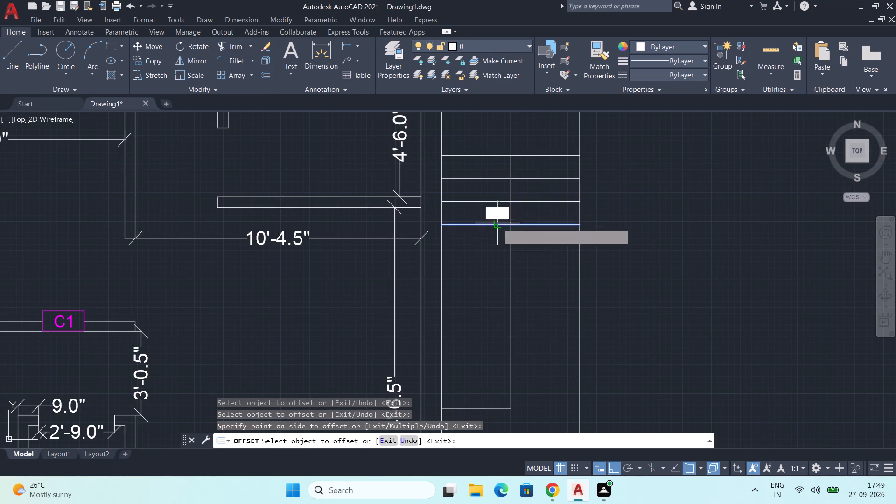
left_click(485, 259)
left_click(492, 247)
left_click(475, 299)
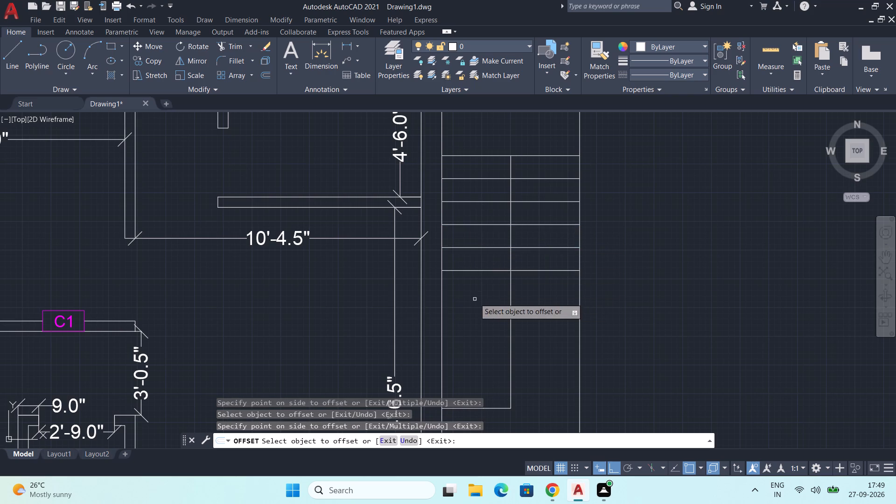
left_click(490, 271)
left_click(485, 306)
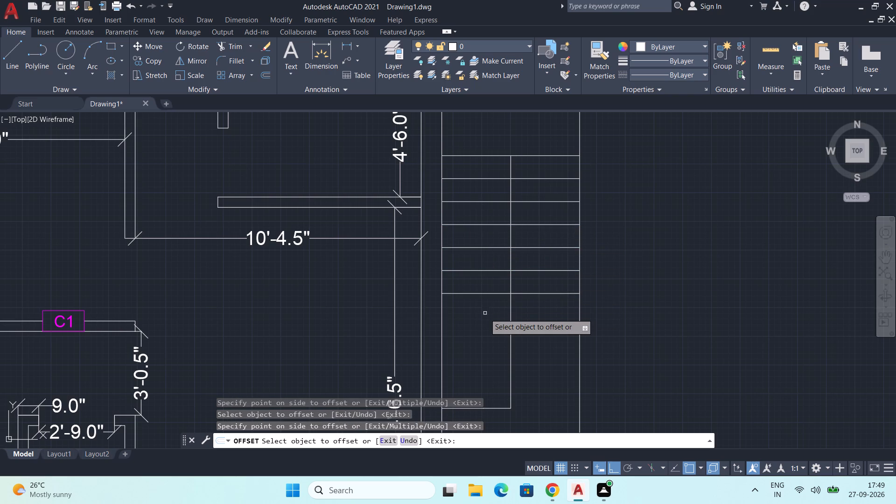
Add four more tread lines at 10" offsets, ending just above the bottom edge of the stair flight.
middle_click_drag(487, 329, 498, 304)
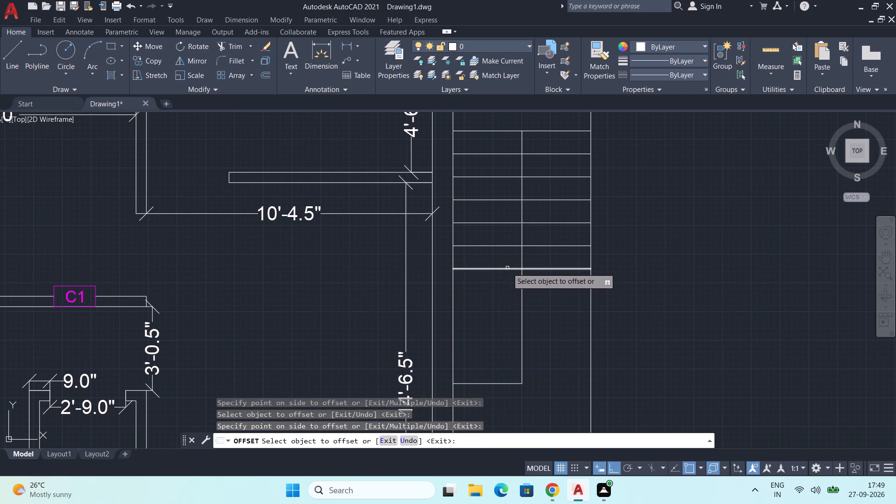
left_click(507, 268)
left_click(500, 306)
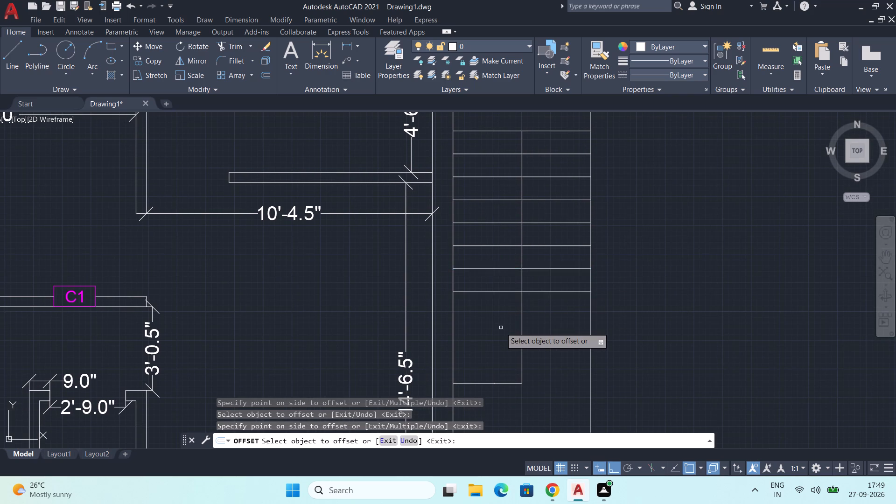
middle_click_drag(501, 328, 513, 295)
left_click_drag(521, 258, 520, 263)
left_click(499, 315)
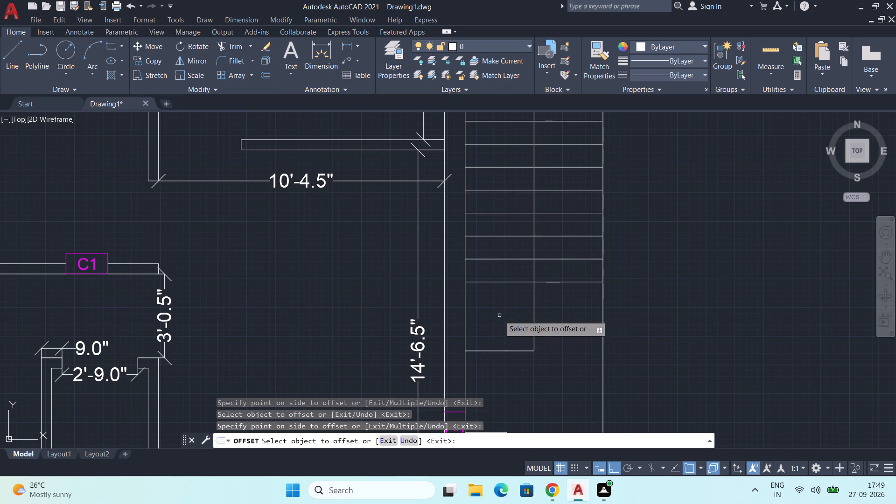
left_click(522, 281)
left_click(506, 320)
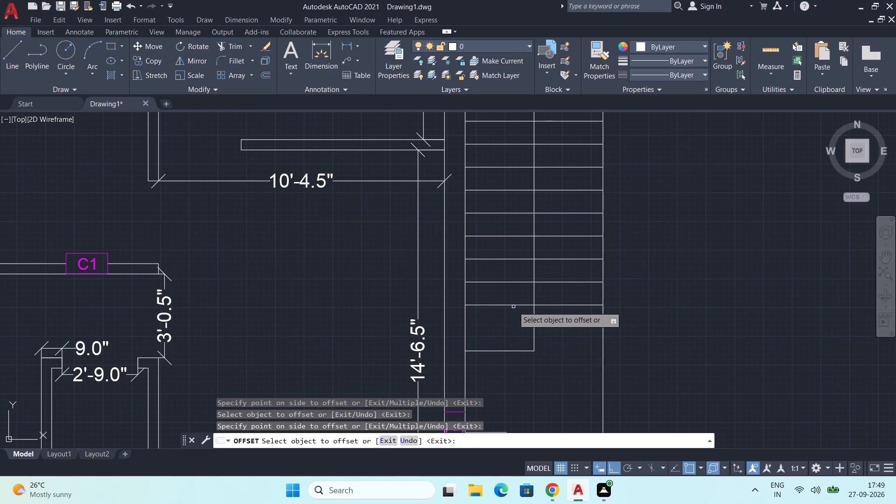
left_click(514, 306)
left_click(510, 325)
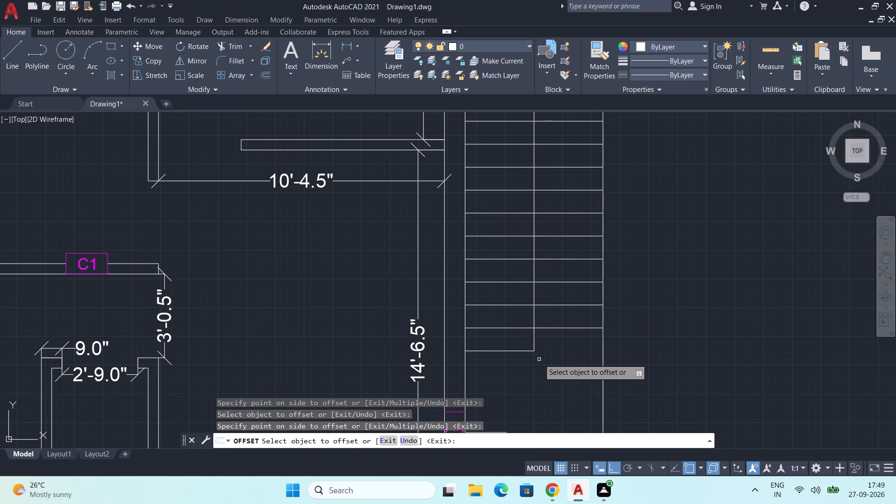
key("space")
Trim the parts of the four lowest tread lines that lie right of the stair's centre line.
middle_click_drag(557, 325, 557, 360)
key("t")
key("r")
key("Return")
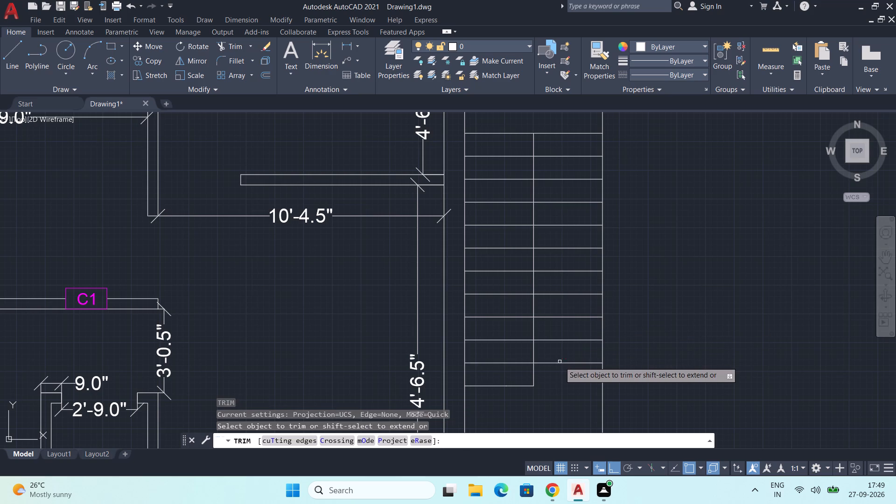
left_click(562, 368)
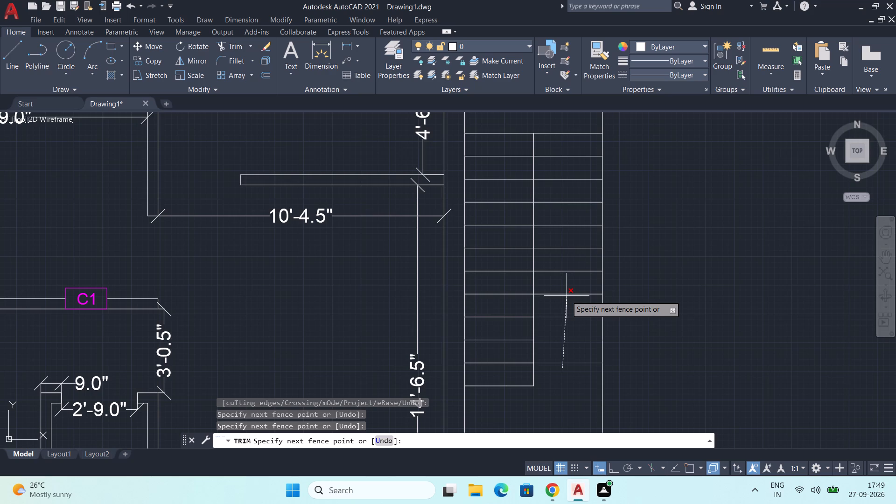
left_click(570, 291)
key("space")
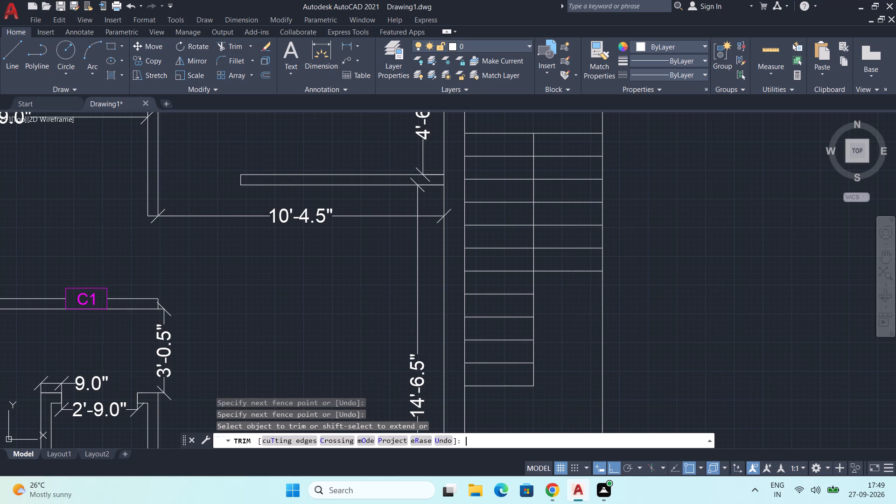
Add a horizontal linear dimension above the top wall, from the C3 column's right edge to the outer right corner.
scroll(504, 403, "down", 1)
middle_click_drag(601, 232, 608, 296)
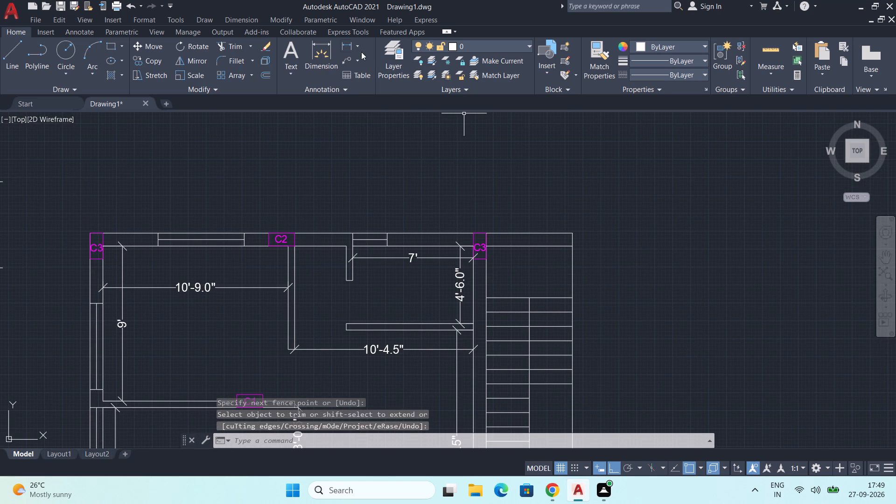
left_click(349, 44)
scroll(480, 283, "up", 1)
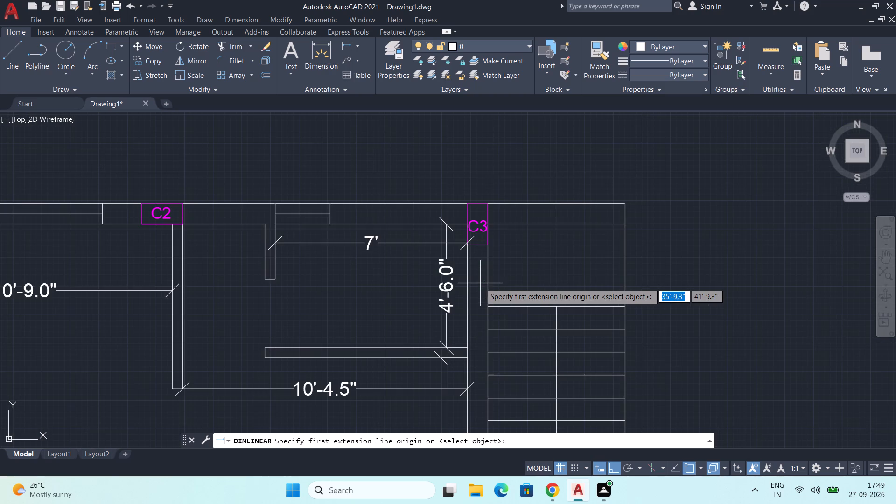
middle_click_drag(485, 262, 480, 370)
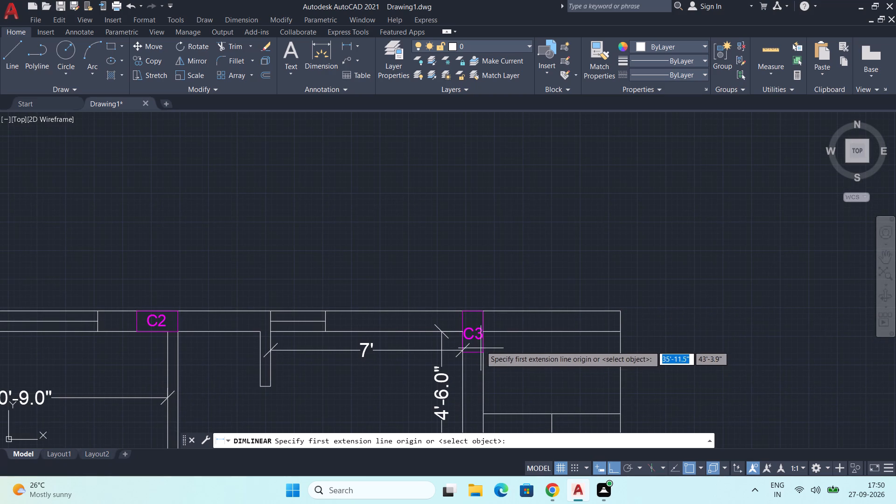
left_click(482, 311)
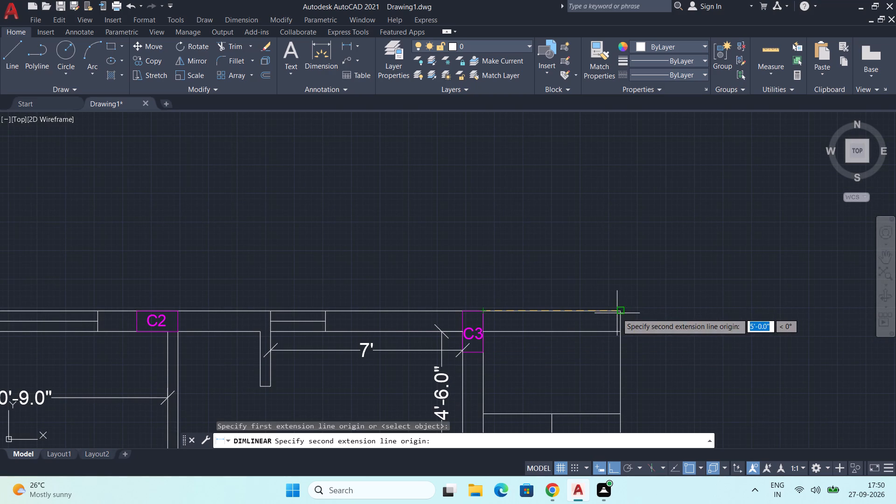
left_click(621, 310)
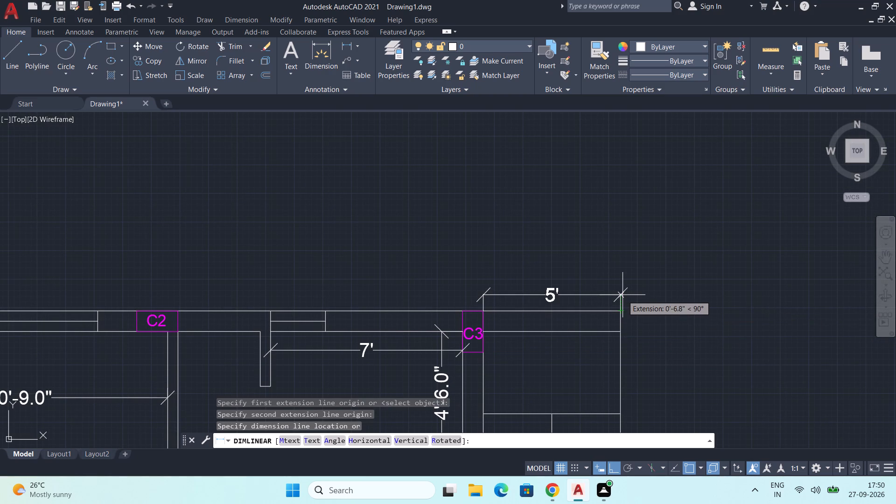
left_click(623, 294)
Add a vertical linear dimension from the top wall's inner face beside C3 down to the stair's first line.
middle_click_drag(562, 362, 593, 300)
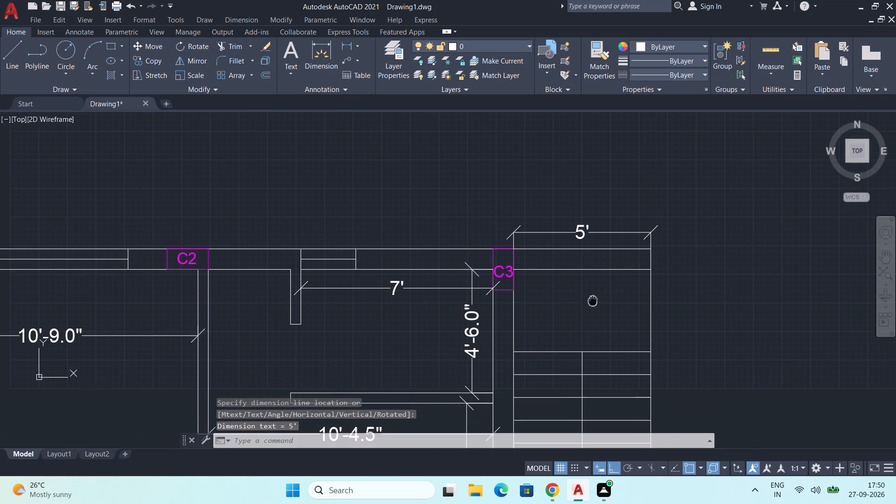
middle_click_drag(593, 300, 593, 299)
key("space")
left_click(513, 271)
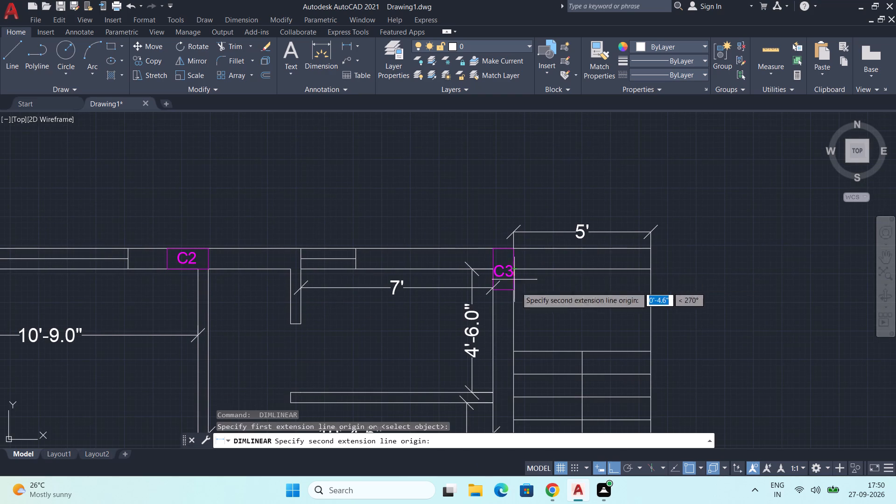
left_click(514, 352)
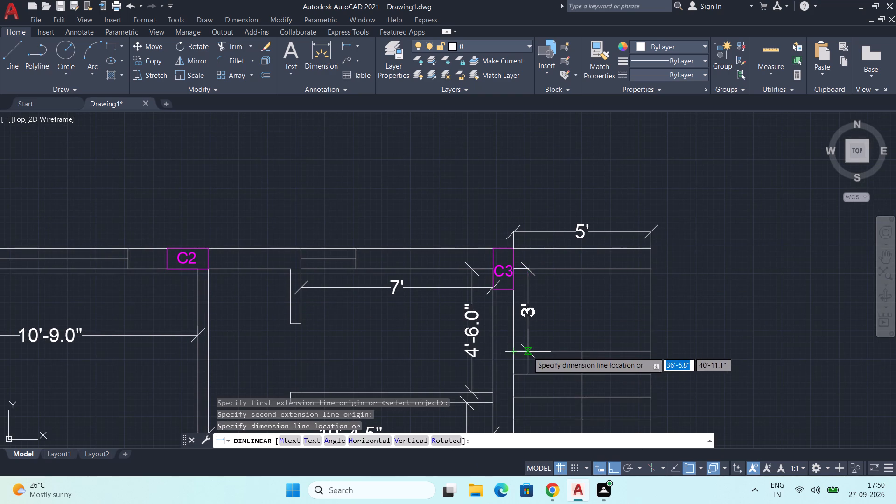
left_click(539, 351)
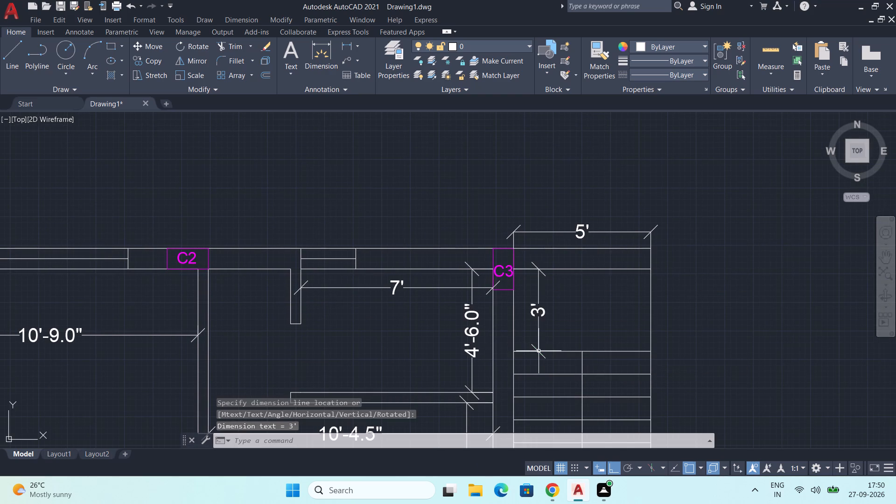
Add a vertical linear dimension between the top of the wall stub beside C2 and the stair's bottom edge.
scroll(539, 351, "down", 2)
middle_click_drag(539, 377, 567, 172)
key("space")
scroll(567, 252, "up", 2)
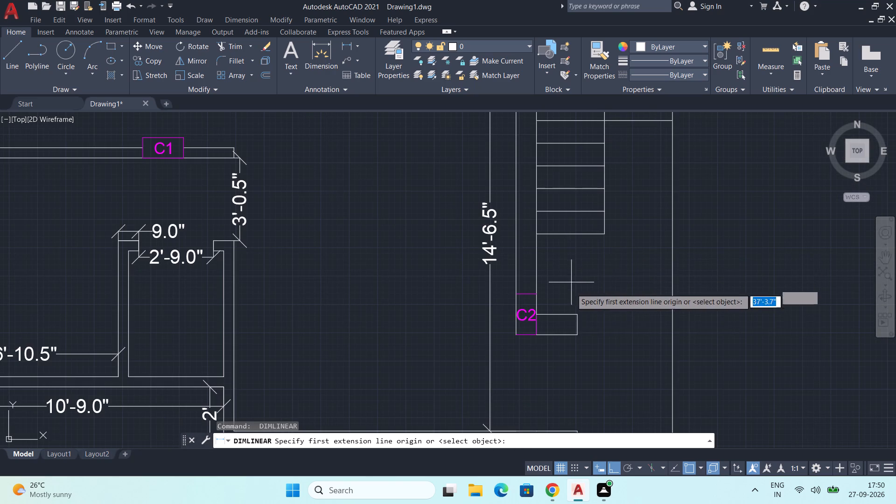
middle_click_drag(569, 313, 575, 323)
scroll(569, 331, "up", 1)
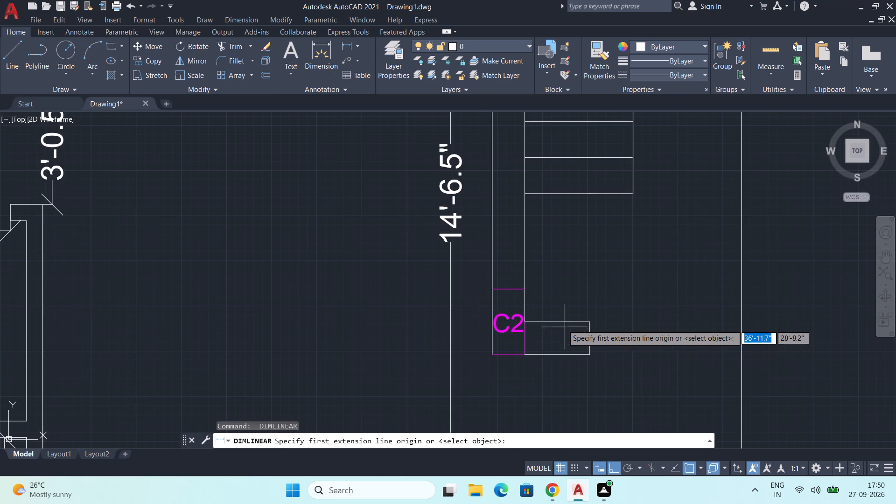
left_click(558, 320)
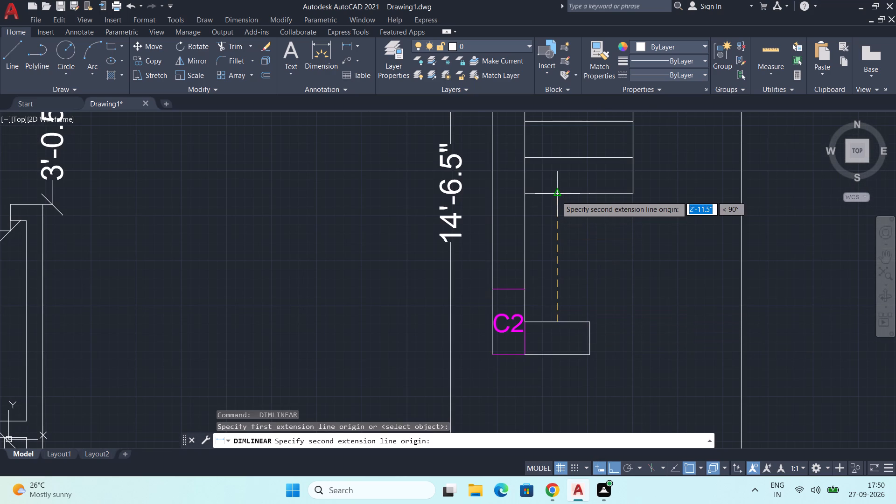
left_click(556, 196)
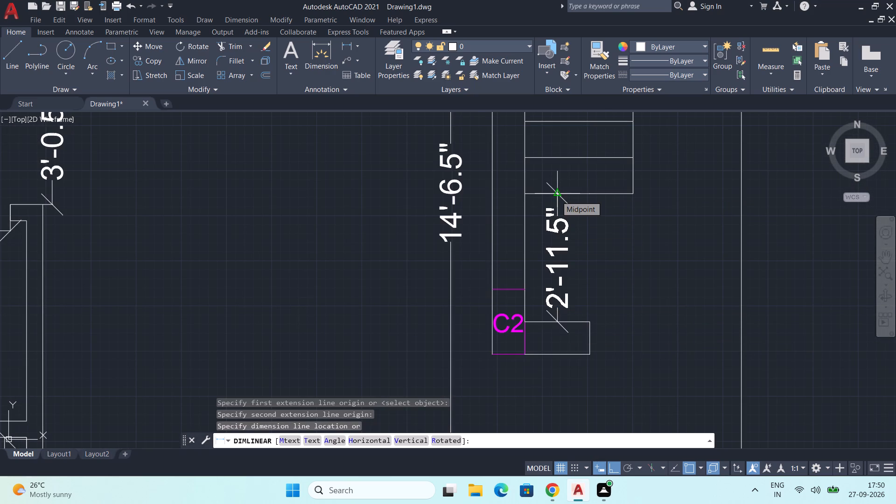
left_click(556, 196)
Add a horizontal linear dimension just below the bottom edge of the wall stub beside C2.
middle_click_drag(560, 362, 554, 317)
key("space")
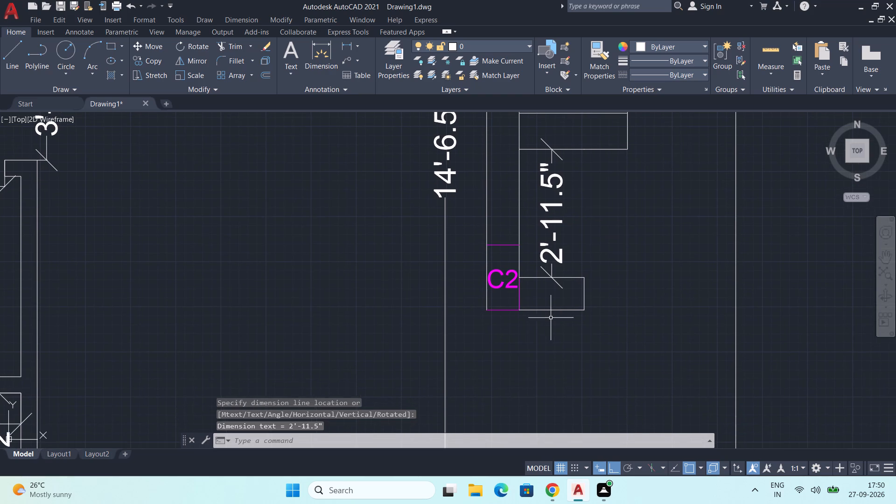
middle_click_drag(530, 344, 538, 303)
scroll(537, 297, "up", 2)
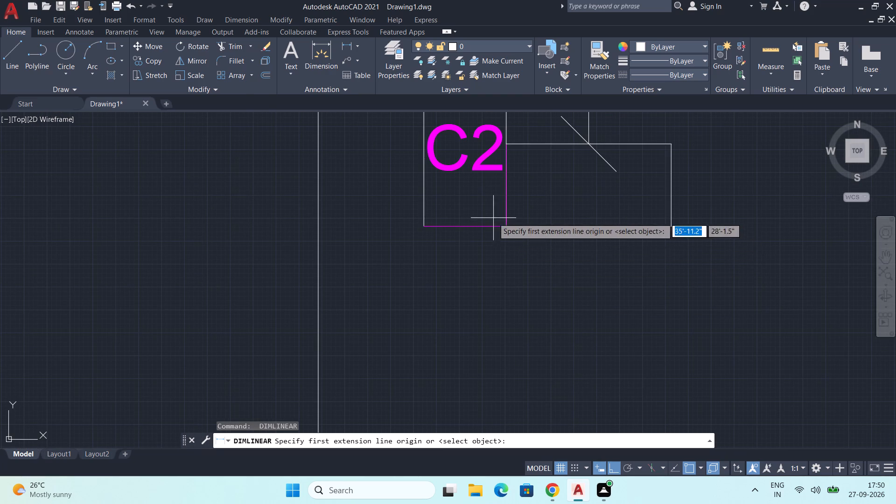
left_click(504, 226)
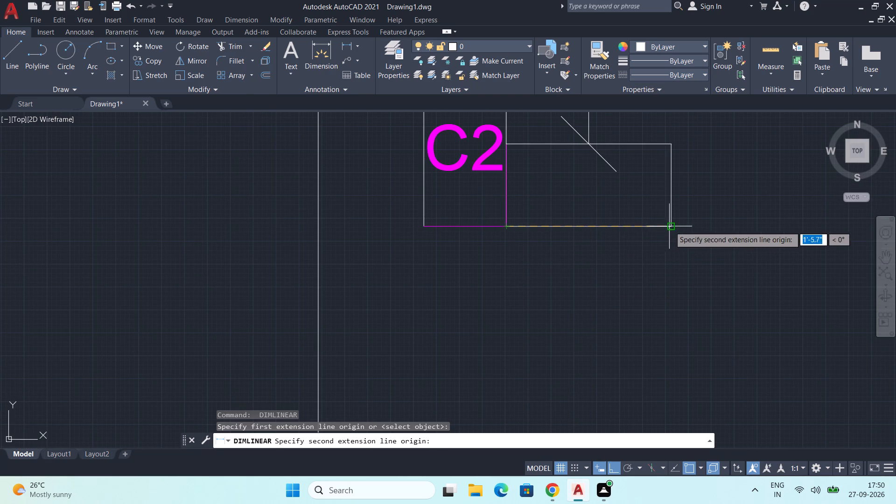
left_click(671, 225)
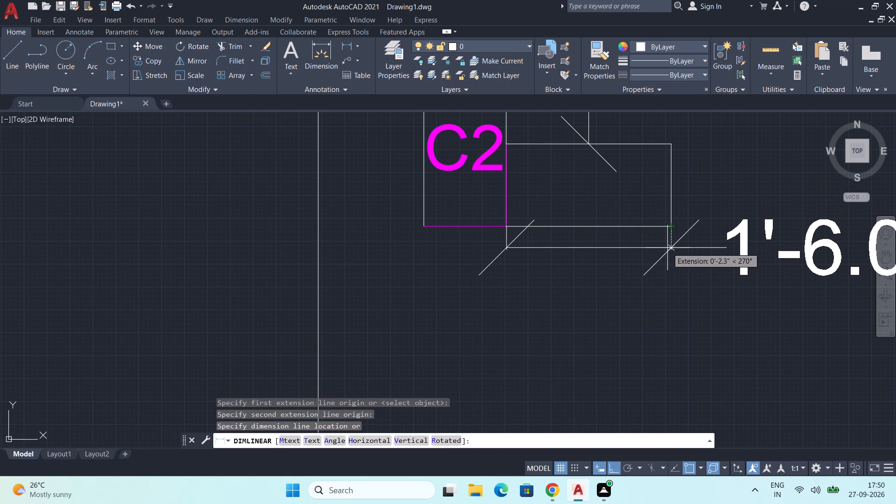
left_click(665, 257)
Add a horizontal linear dimension from the free end of the wall stub beside C2 to the outer vertical boundary line.
scroll(670, 259, "down", 2)
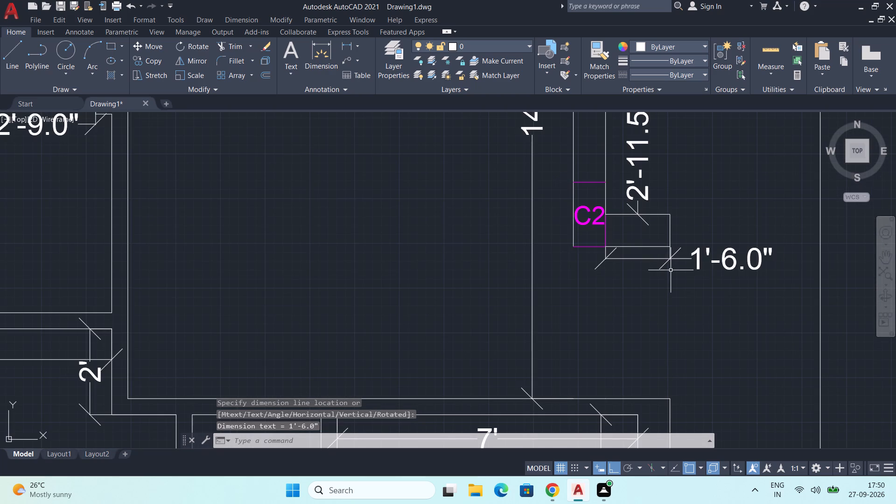
scroll(671, 270, "down", 1)
middle_click_drag(671, 270, 628, 271)
key("space")
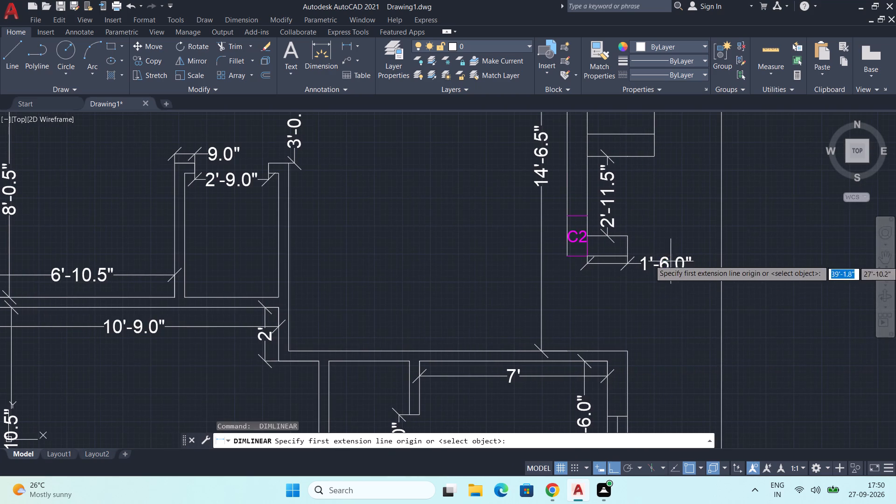
scroll(655, 250, "up", 2)
left_click(580, 240)
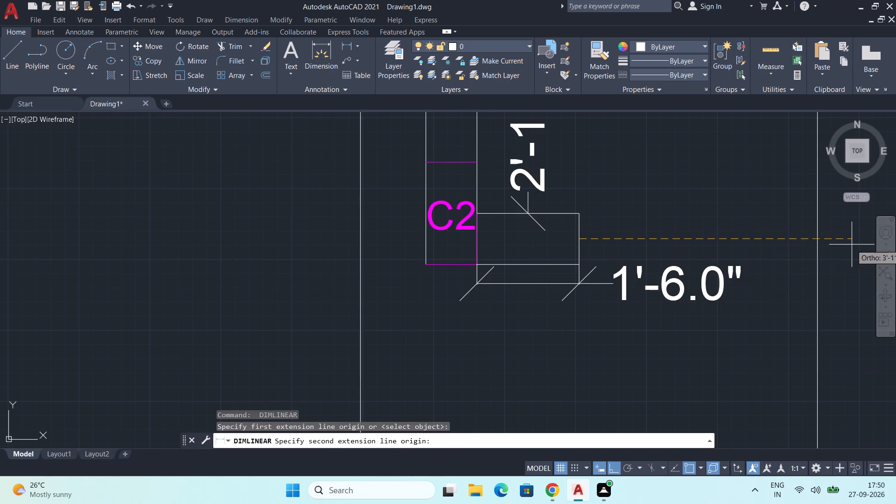
left_click(817, 240)
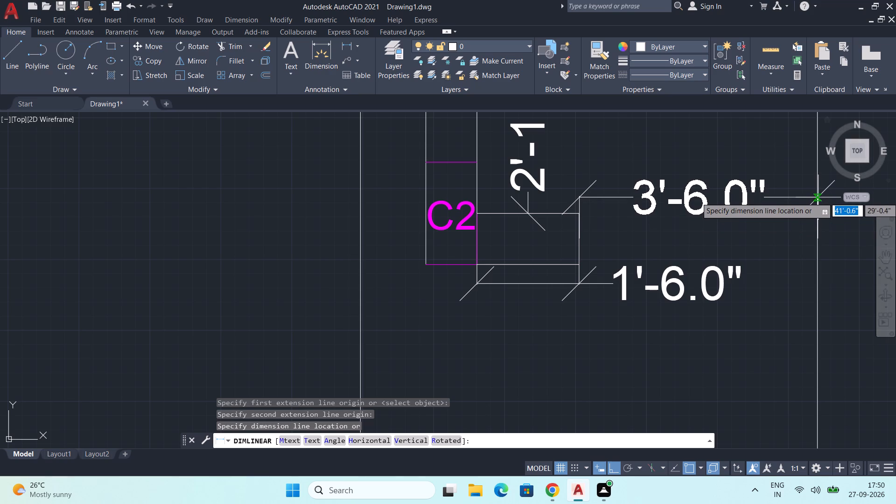
left_click(818, 197)
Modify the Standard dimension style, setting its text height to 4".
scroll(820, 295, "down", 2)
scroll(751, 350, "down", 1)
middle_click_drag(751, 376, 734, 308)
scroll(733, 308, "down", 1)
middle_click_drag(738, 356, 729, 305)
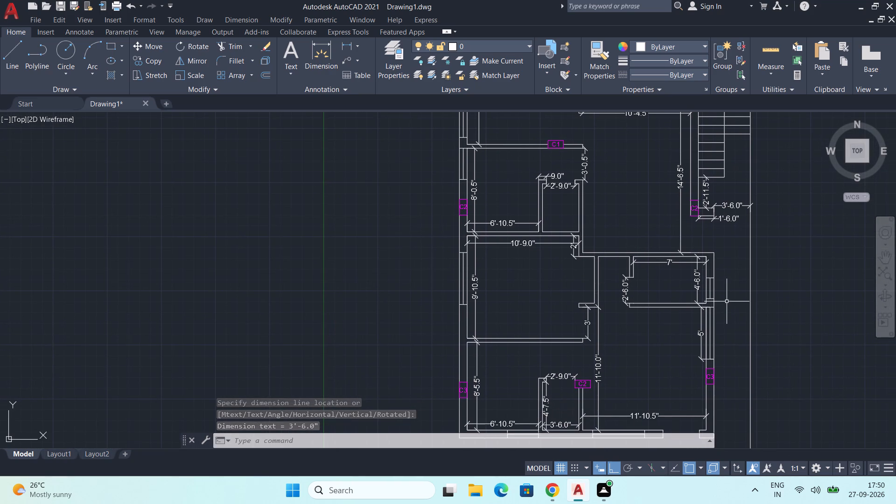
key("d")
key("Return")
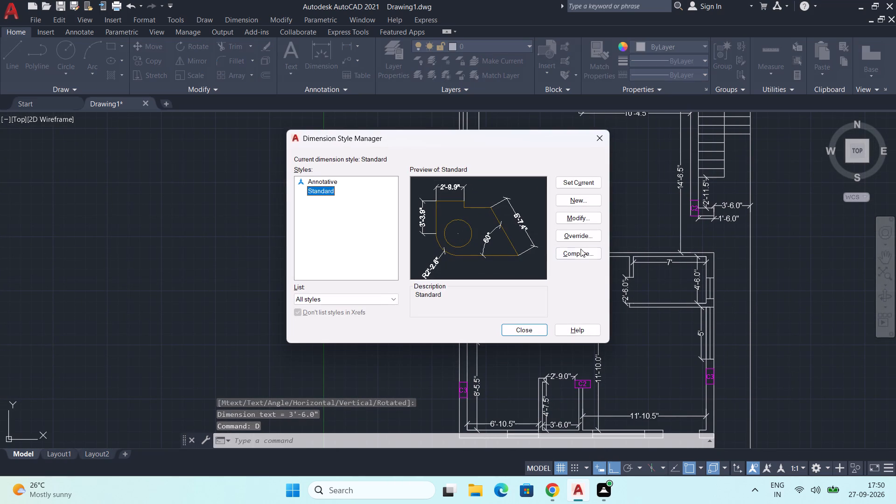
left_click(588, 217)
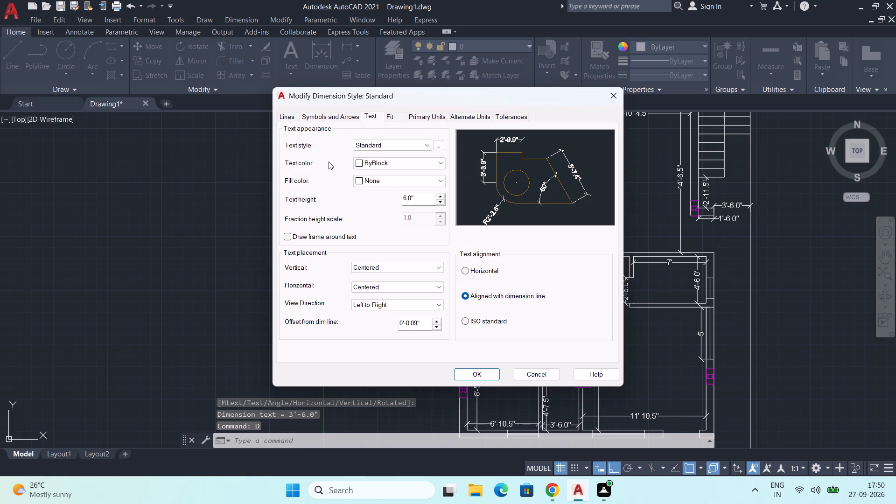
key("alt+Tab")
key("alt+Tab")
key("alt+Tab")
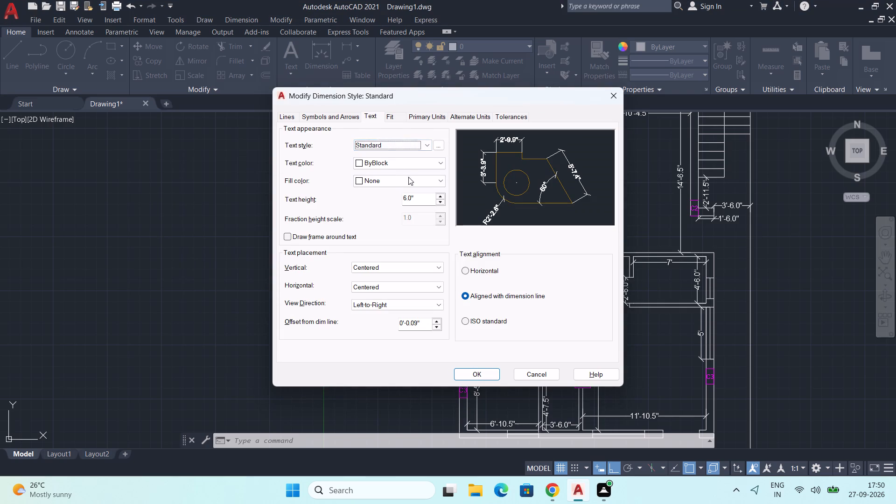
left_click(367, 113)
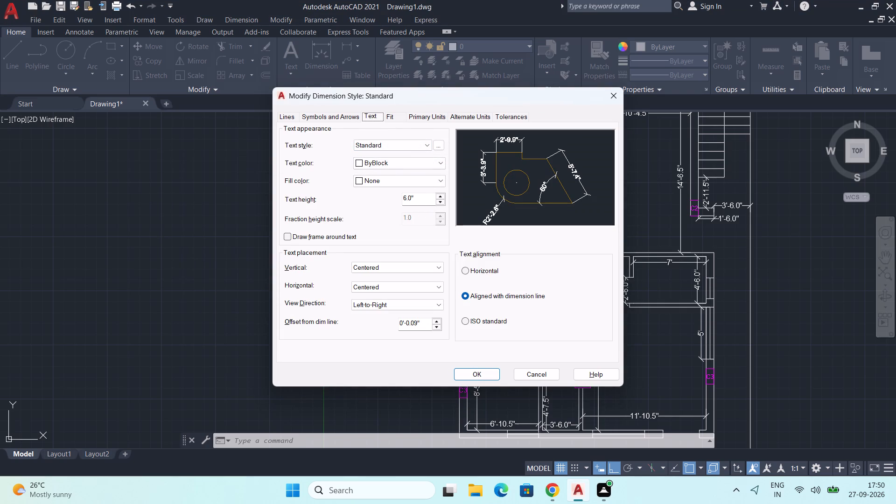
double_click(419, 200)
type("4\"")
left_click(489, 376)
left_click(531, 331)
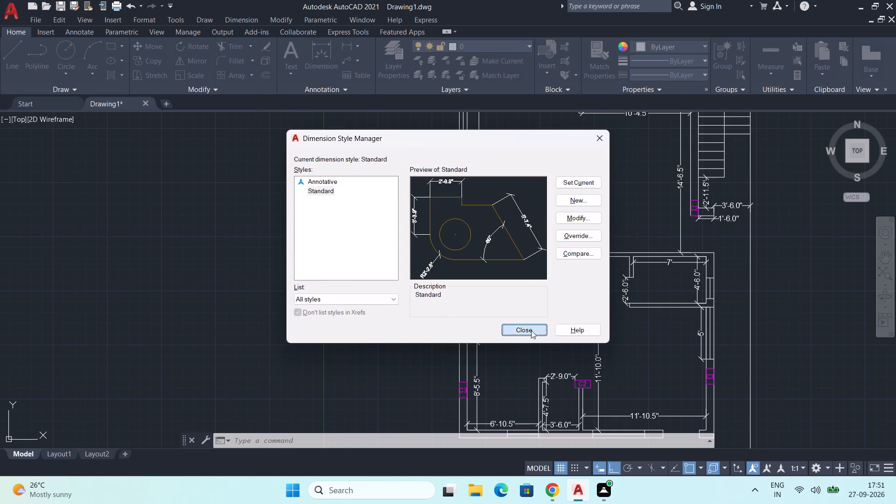
Modify the Standard dimension style, setting its text height to 5".
scroll(567, 301, "up", 1)
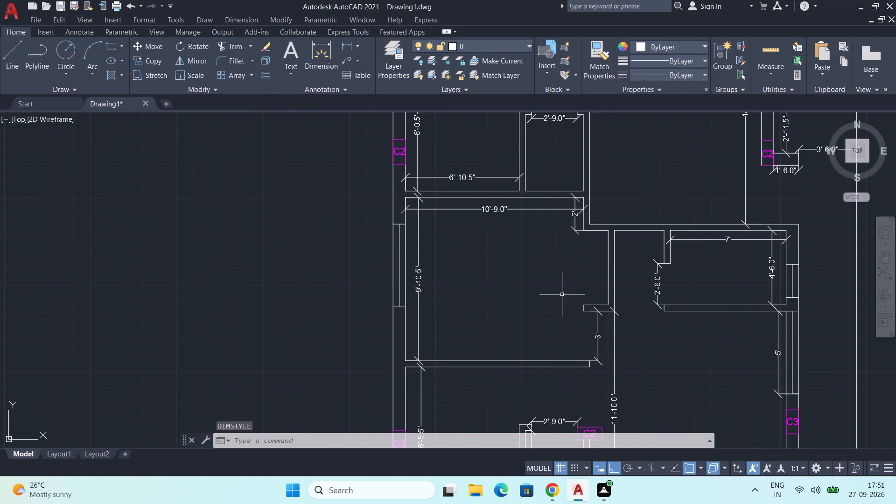
scroll(547, 283, "down", 2)
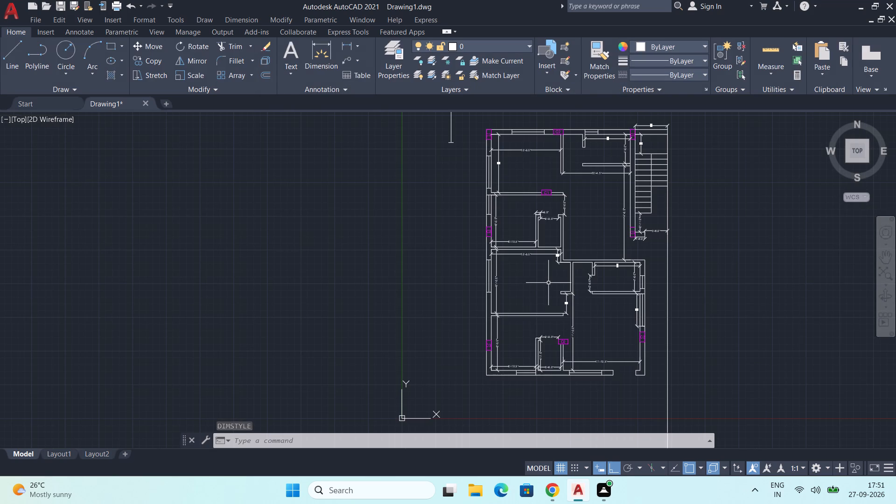
key("d")
key("Return")
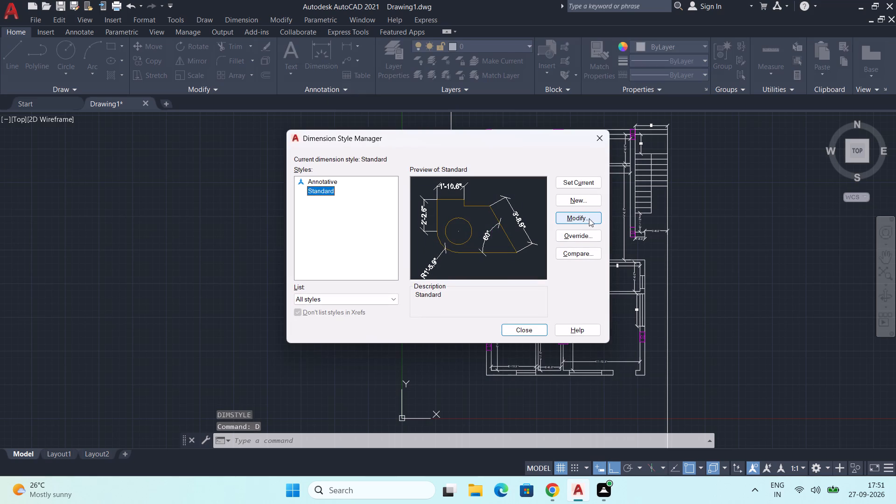
left_click(589, 217)
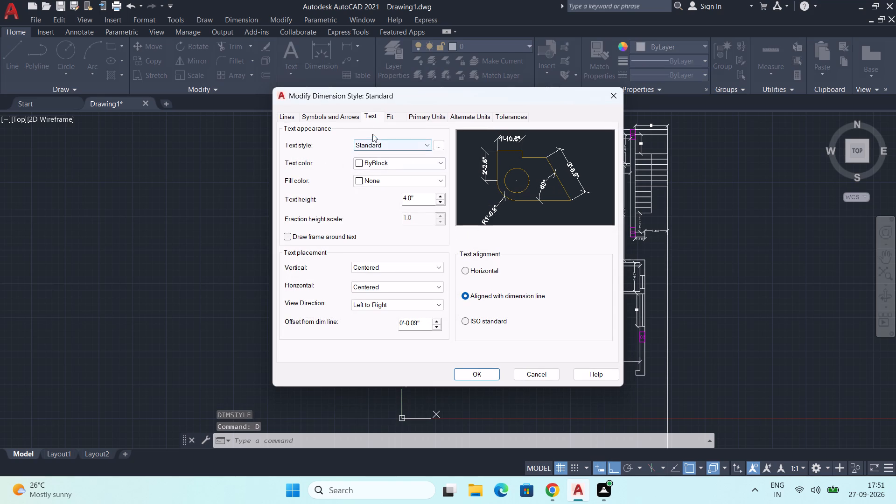
double_click(420, 198)
type("5\"")
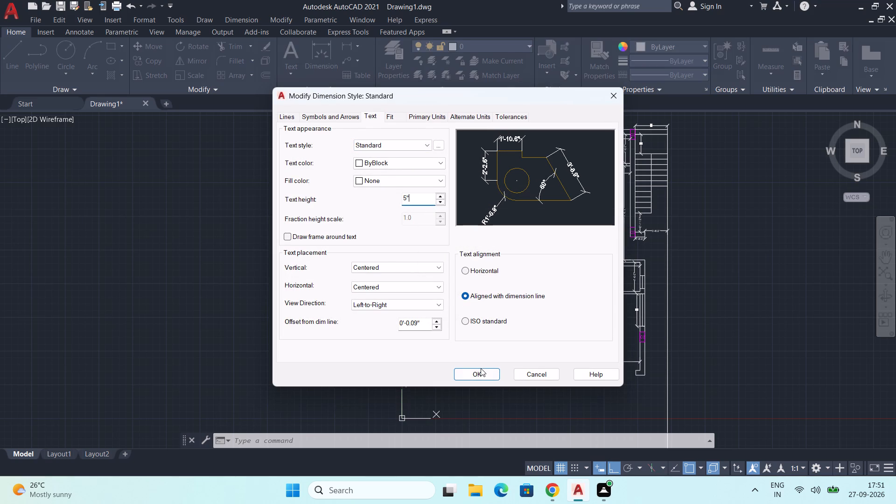
left_click(482, 369)
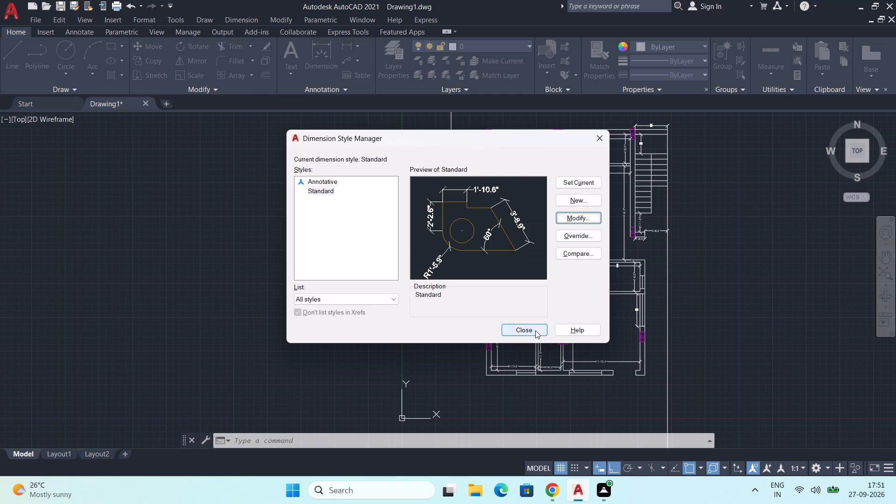
left_click(535, 329)
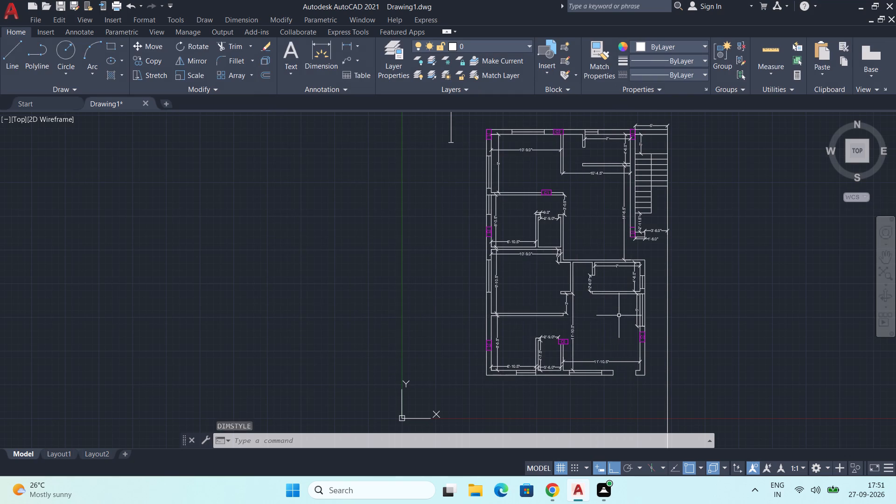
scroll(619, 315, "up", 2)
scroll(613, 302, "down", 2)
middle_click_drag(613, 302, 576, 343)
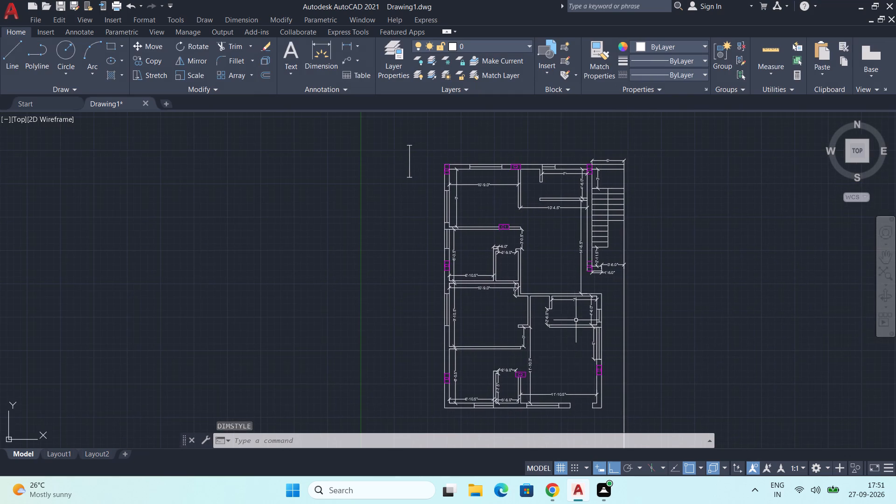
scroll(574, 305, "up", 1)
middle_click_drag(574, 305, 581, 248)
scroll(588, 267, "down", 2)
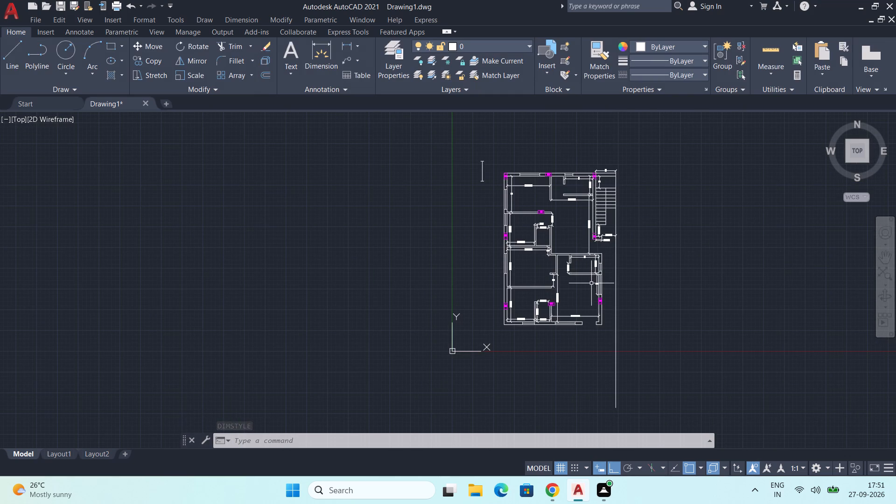
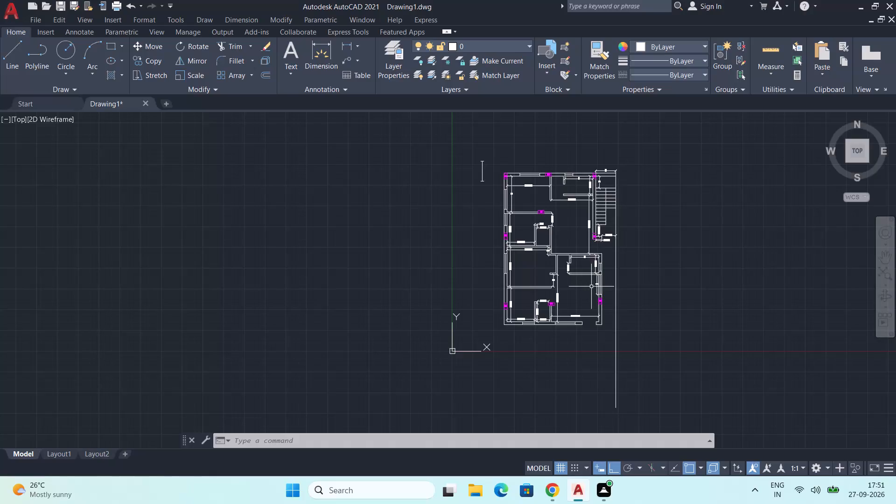
Draw a horizontal line from the outer bottom corner of the wall beside the entrance opening to the outer vertical boundary line.
middle_click_drag(591, 287, 688, 306)
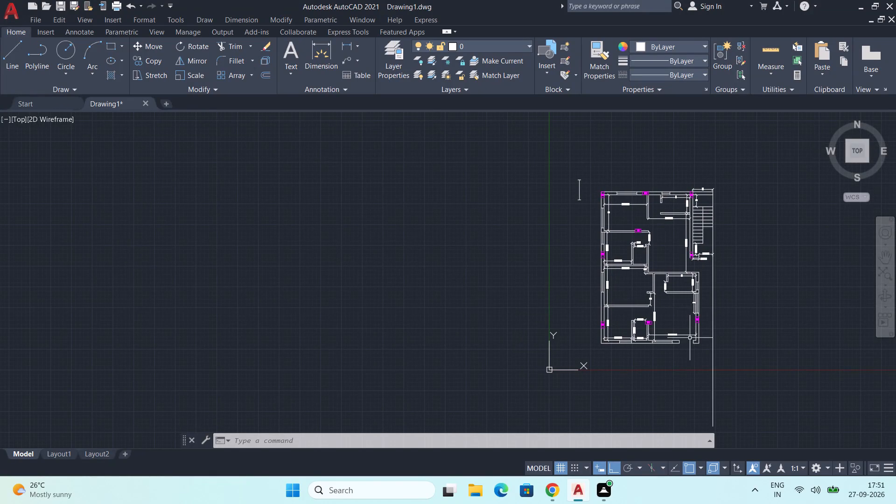
scroll(695, 364, "down", 1)
scroll(684, 352, "up", 3)
middle_click_drag(687, 352, 688, 291)
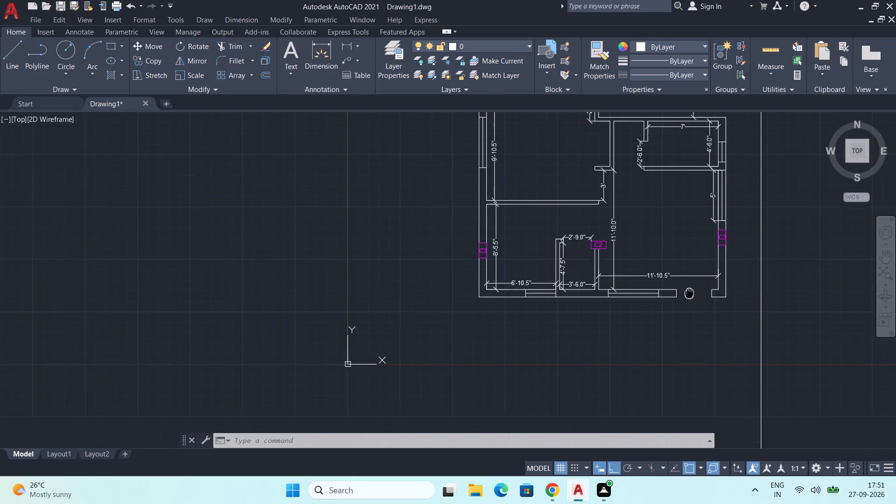
middle_click_drag(688, 291, 683, 281)
scroll(678, 297, "up", 1)
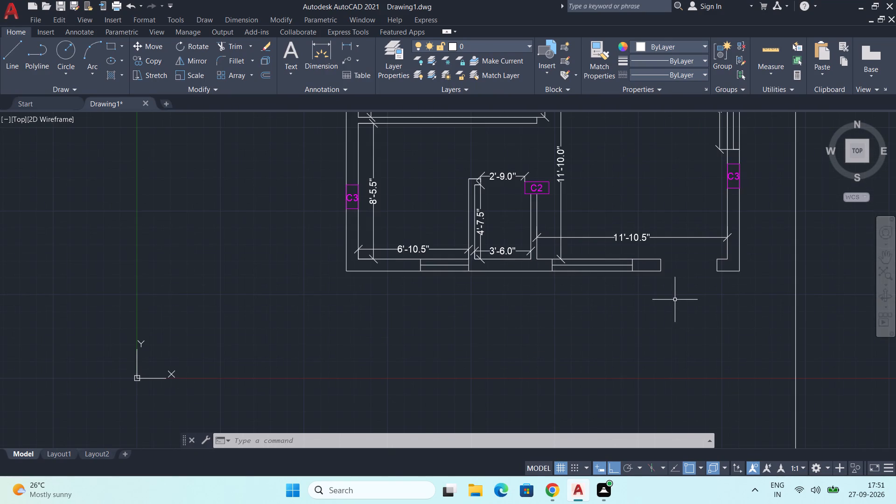
middle_click_drag(675, 300, 670, 237)
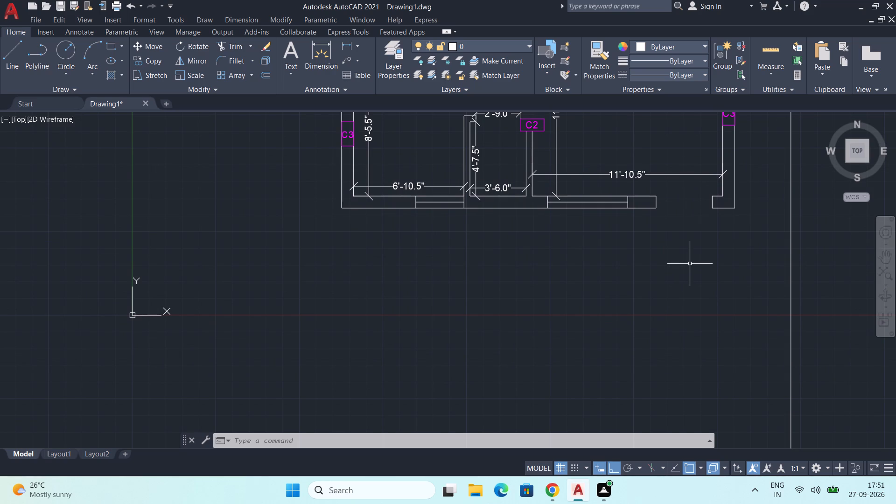
middle_click_drag(706, 254, 704, 282)
scroll(736, 247, "up", 2)
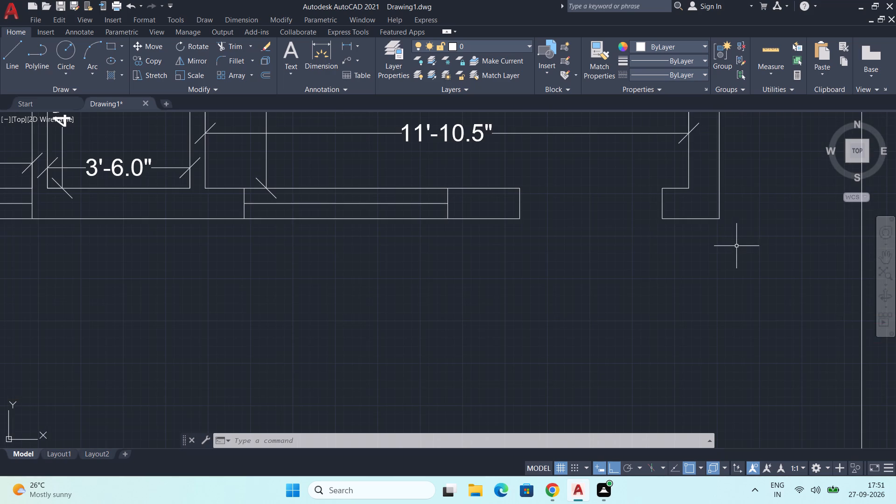
middle_click_drag(735, 228, 734, 263)
key("j")
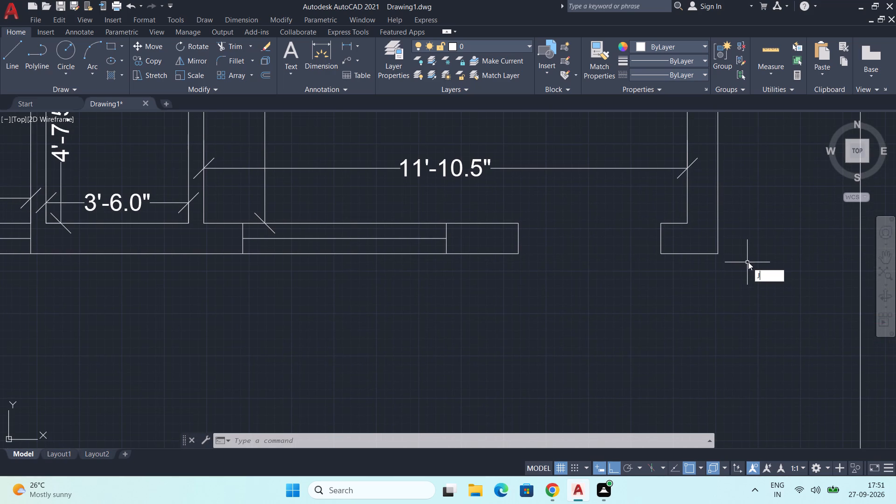
key("BackSpace")
key("l")
key("Return")
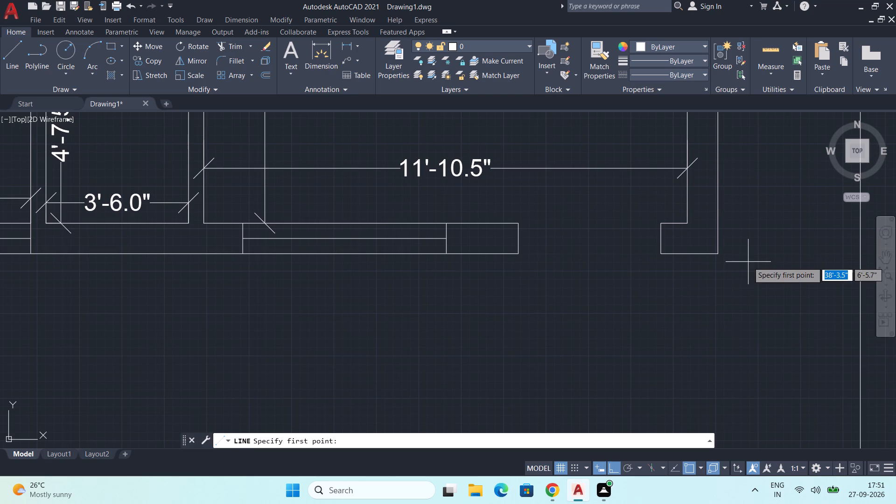
left_click(720, 255)
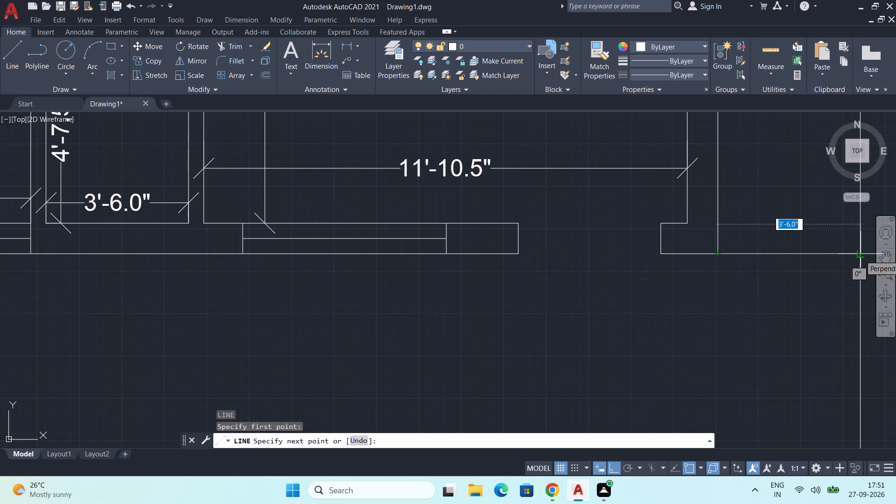
left_click(860, 255)
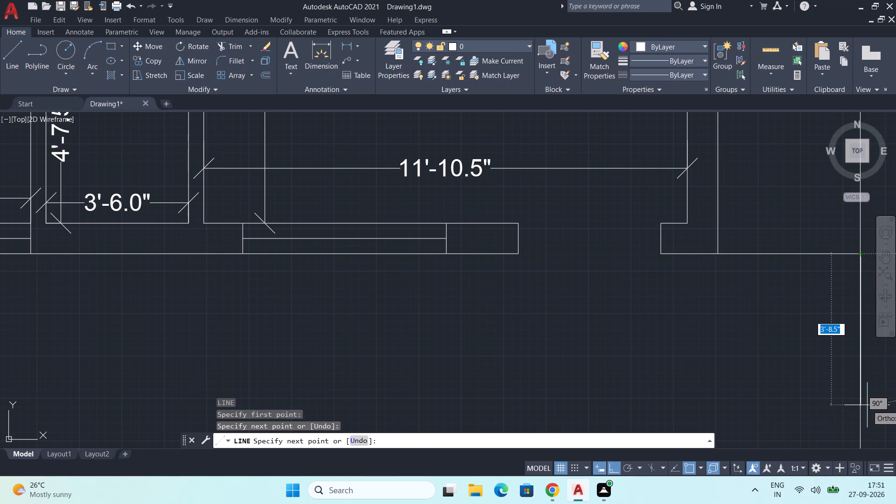
Continue the line 3'6" down along the boundary, 10'9" back towards the plan, and up to the bottom exterior wall.
middle_click_drag(867, 405, 847, 364)
type("3'6\"")
key("Return")
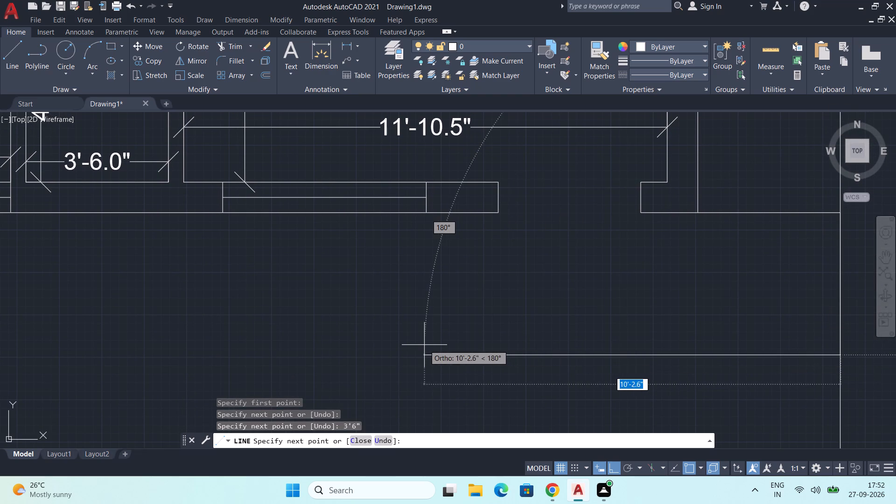
type("10")
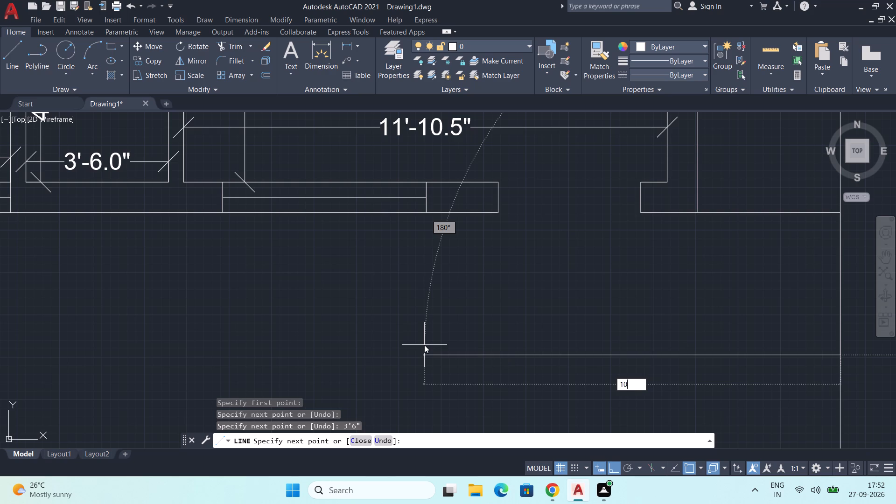
type("'9\"")
key("Return")
scroll(422, 230, "up", 2)
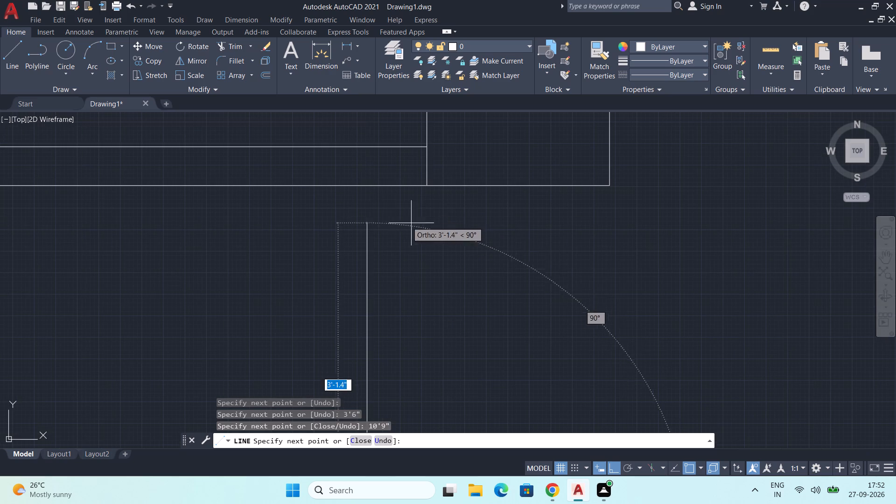
left_click(366, 188)
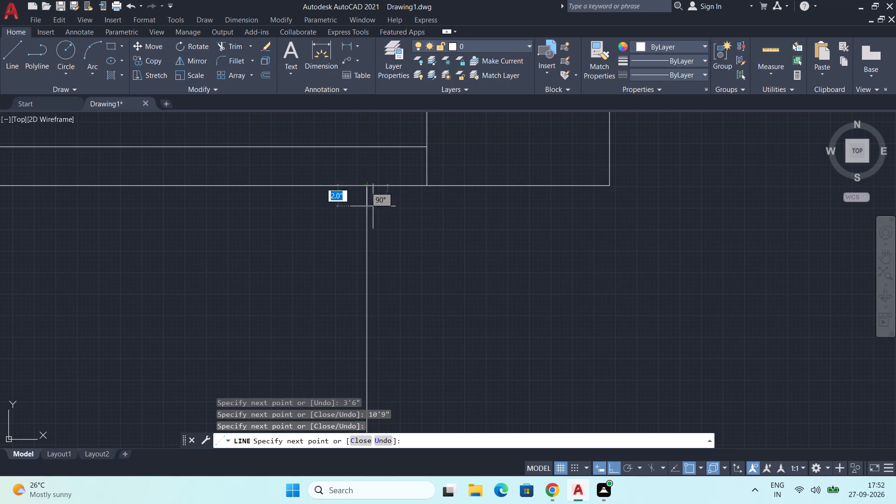
key("Escape")
Trim away the horizontal line between the outer wall corner and the vertical boundary line.
scroll(402, 230, "down", 3)
middle_click_drag(467, 273, 434, 278)
type("TR")
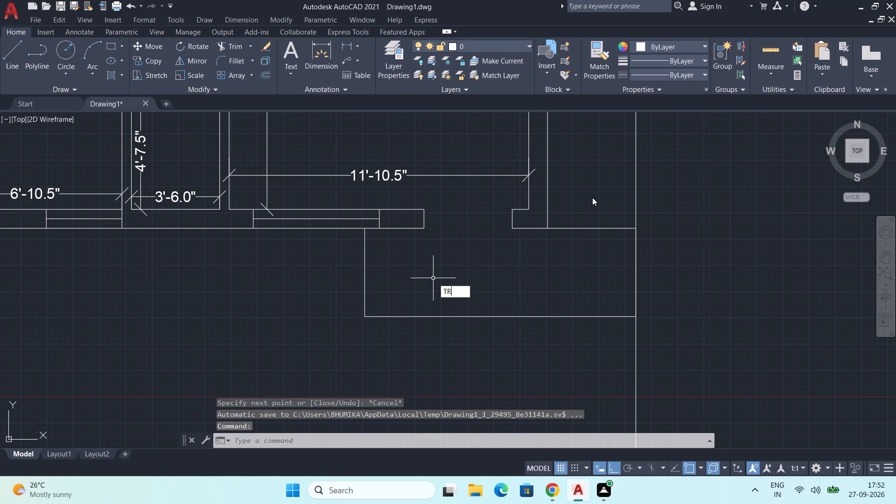
key("Return")
left_click(582, 203)
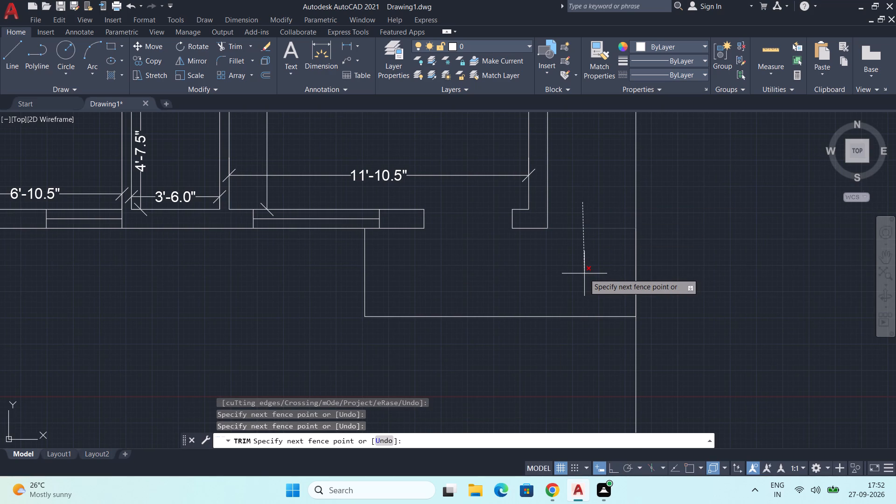
left_click(584, 273)
key("space")
Add a vertical linear dimension beside the short side of the new entrance outline.
middle_click_drag(442, 357, 472, 330)
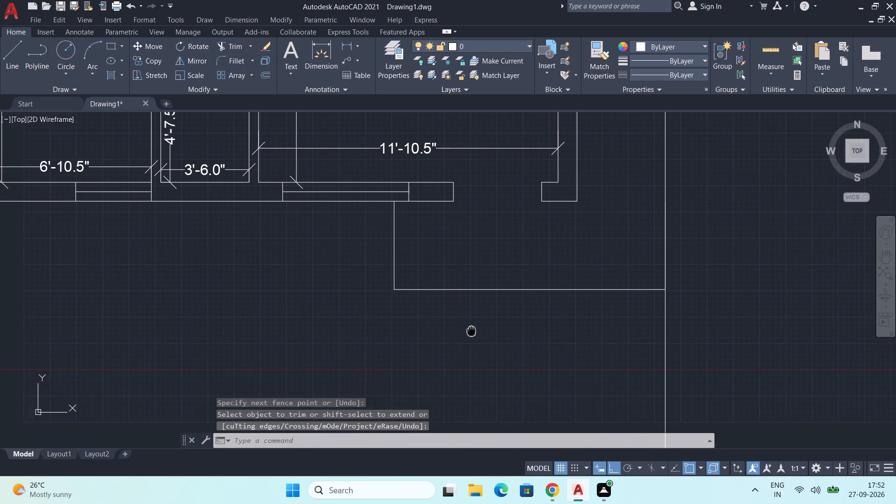
middle_click_drag(472, 330, 472, 327)
left_click(345, 44)
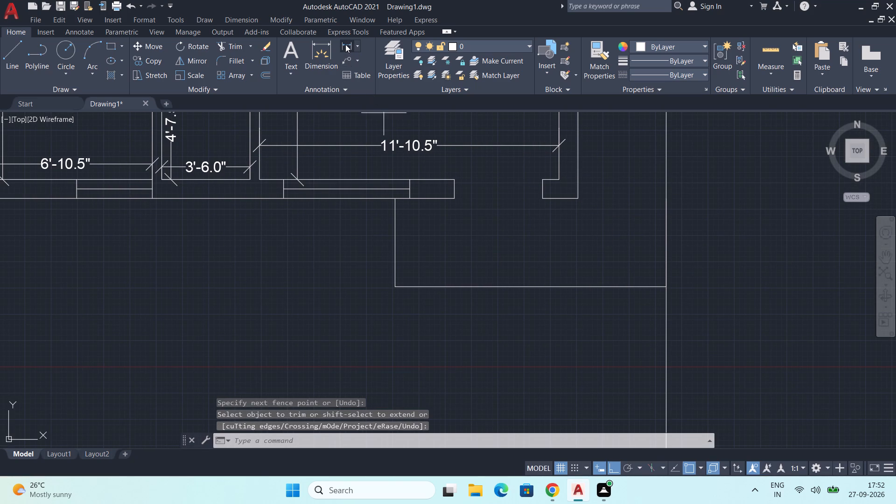
left_click(394, 199)
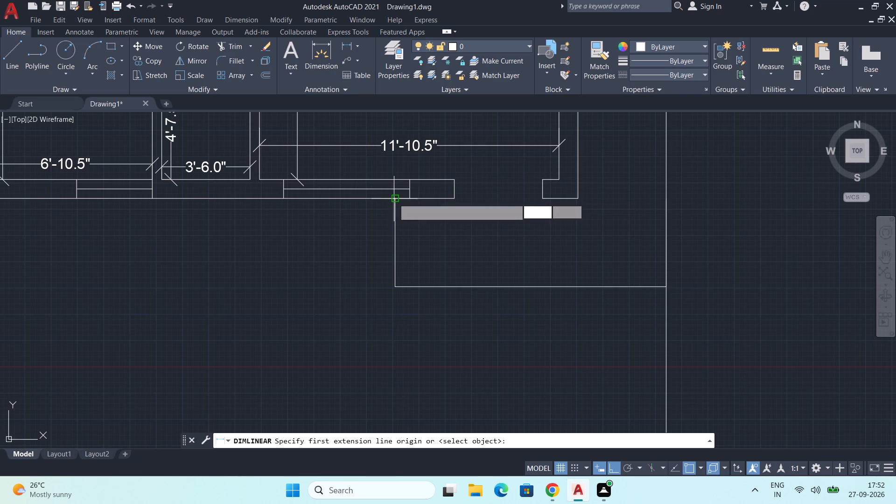
left_click(395, 287)
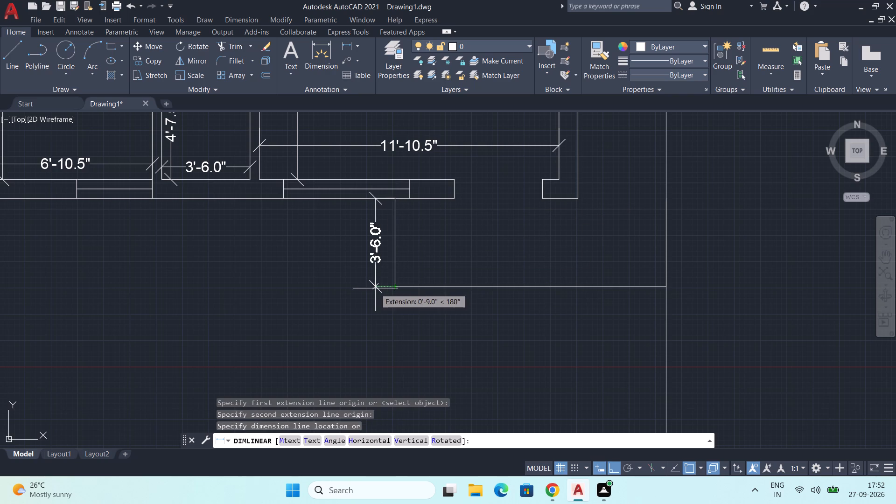
left_click(375, 288)
Add a horizontal linear dimension just below the long bottom edge of the entrance outline.
key("space")
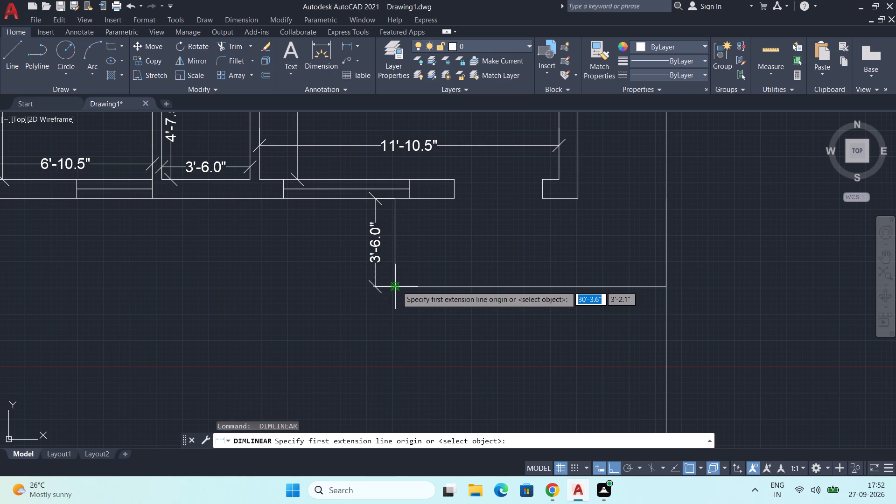
left_click(397, 286)
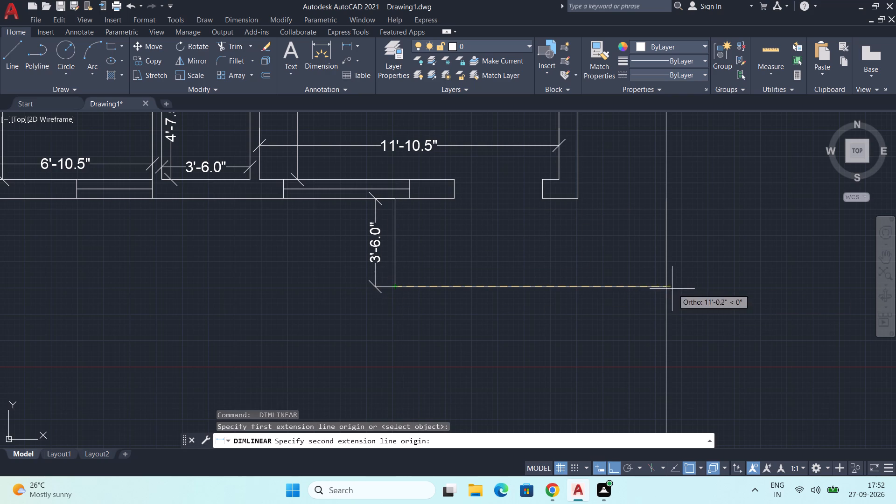
left_click(666, 288)
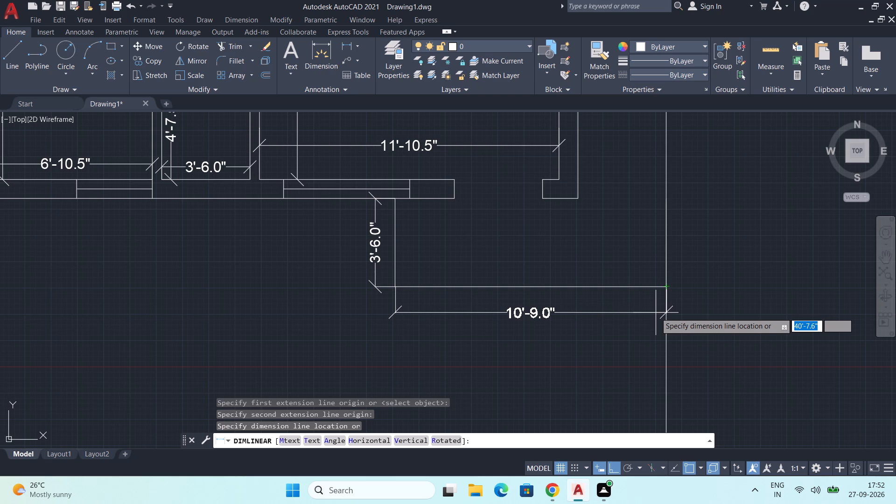
left_click(656, 310)
Add a horizontal linear dimension across the entrance opening in the bottom wall, in line with the wall's inner face.
scroll(680, 329, "down", 2)
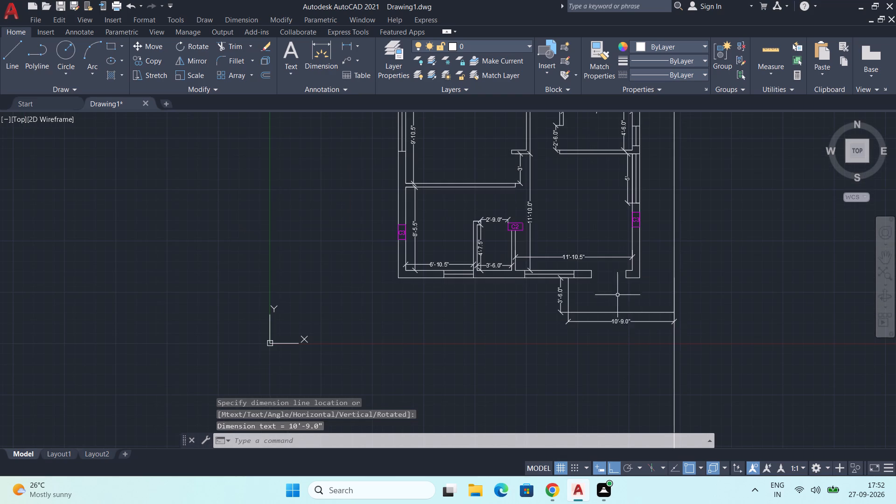
scroll(615, 289, "up", 2)
key("space")
scroll(552, 248, "up", 1)
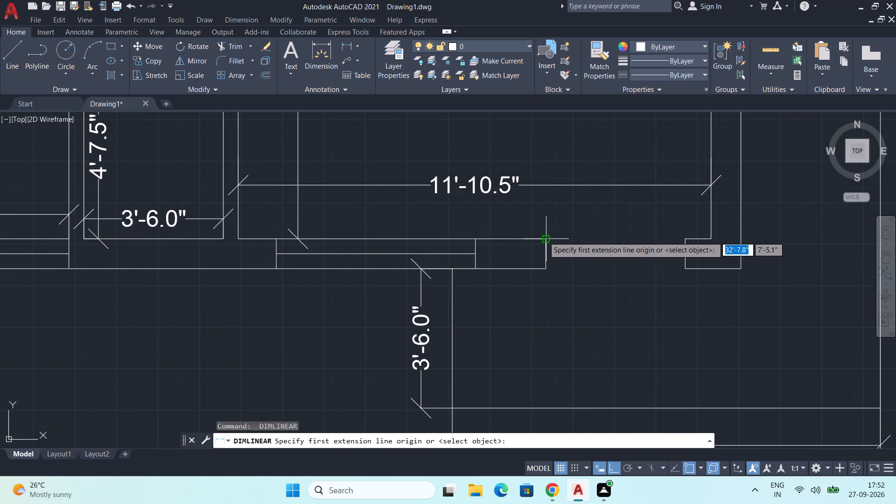
left_click(544, 238)
left_click(683, 241)
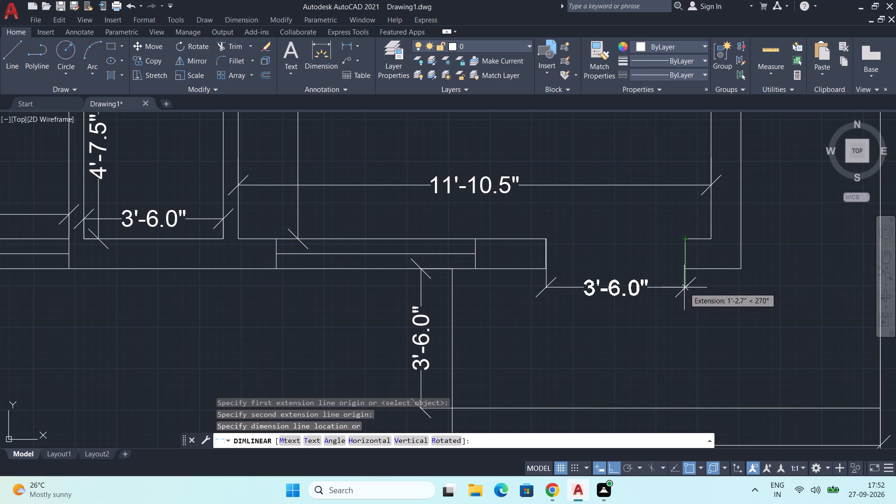
left_click(679, 239)
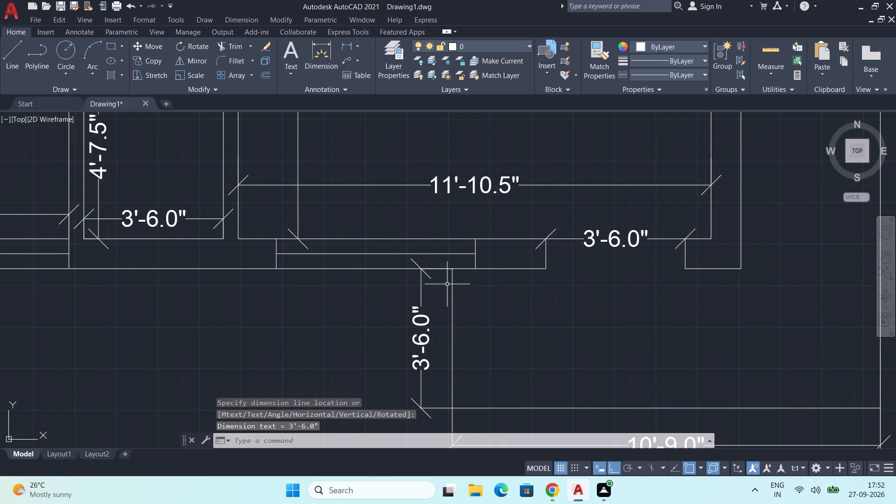
Add a horizontal linear dimension for the window beside the entrance opening, placed about 3" above the wall's inner face.
key("space")
scroll(296, 243, "up", 2)
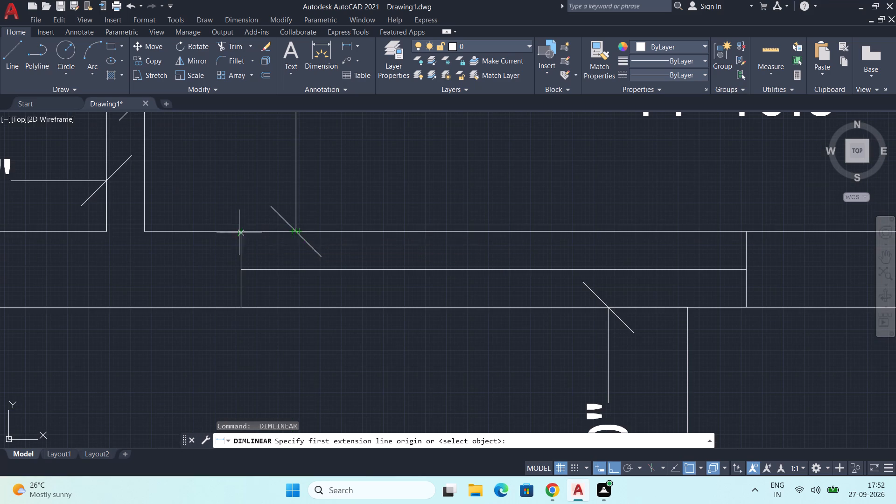
left_click(242, 232)
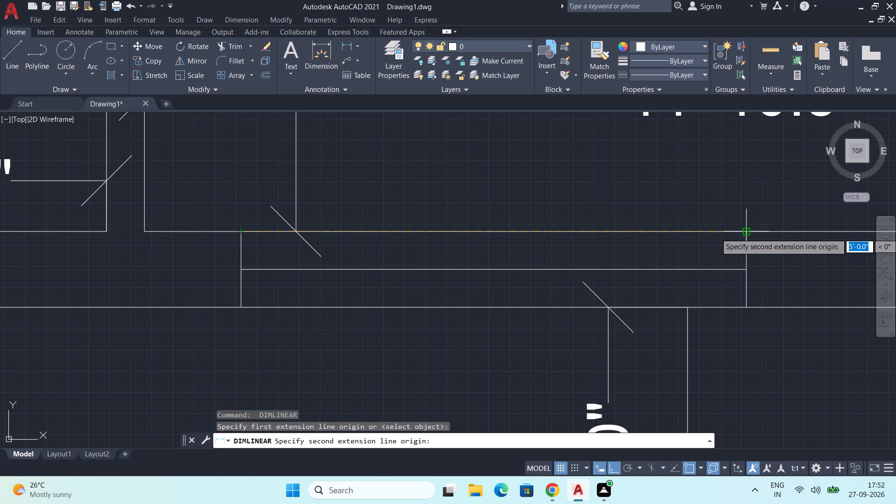
left_click(747, 233)
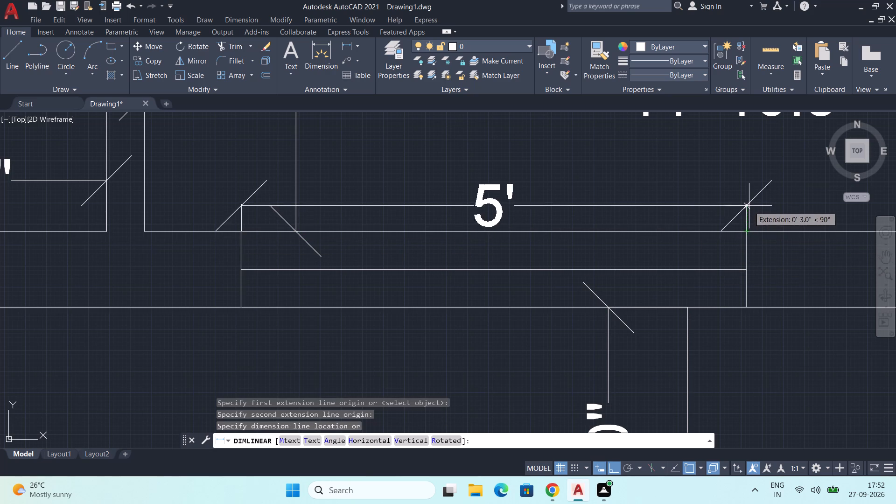
left_click(749, 205)
Set the arrow size of the Standard dimension style to 4" and close the style manager.
scroll(733, 288, "down", 2)
middle_click_drag(708, 325, 680, 322)
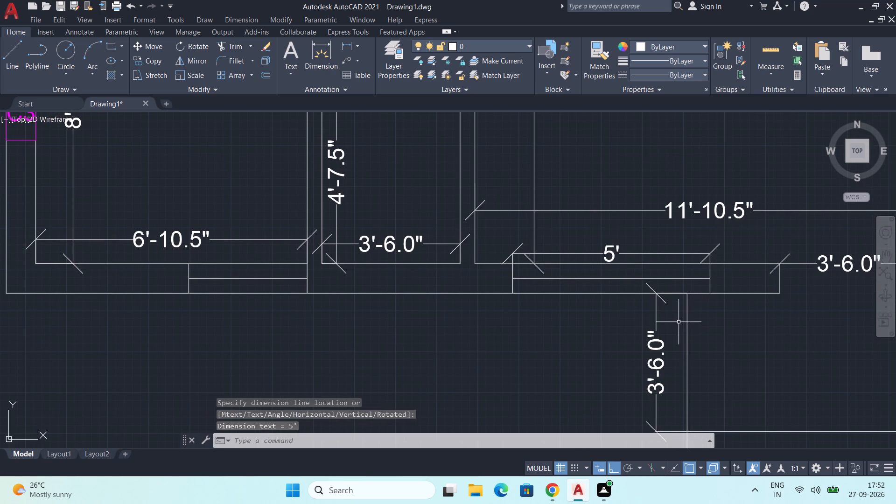
key("d")
key("Return")
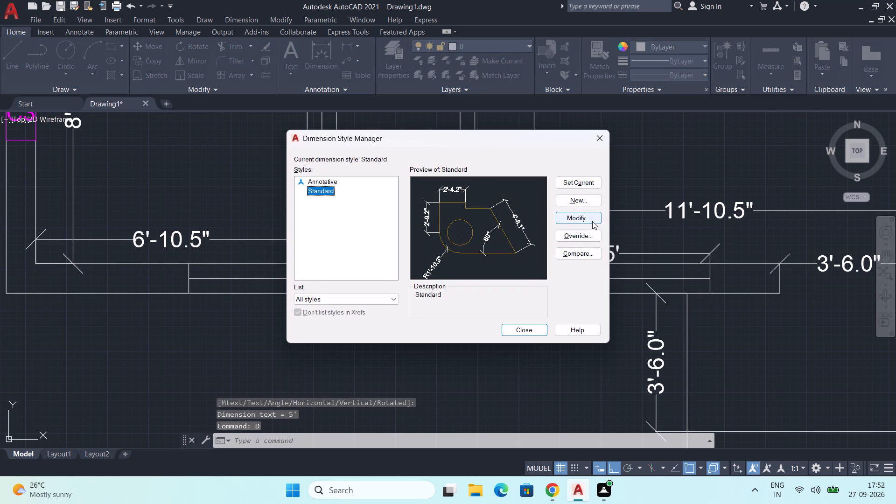
left_click(591, 218)
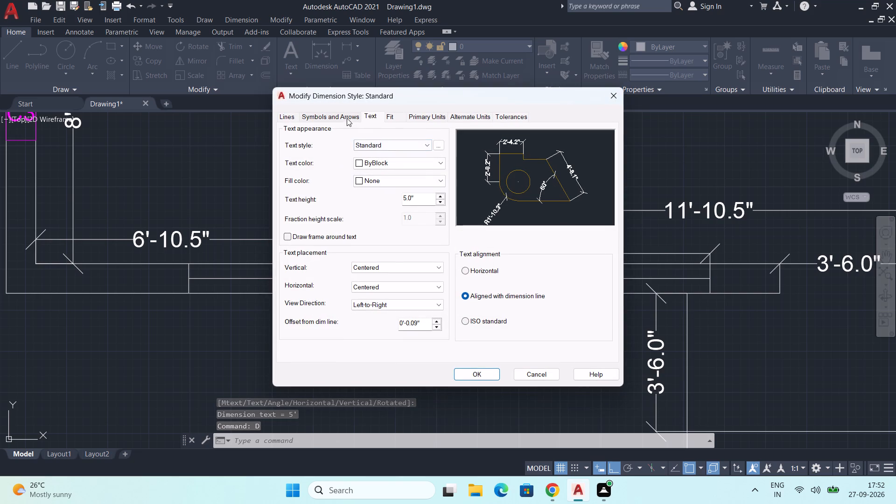
left_click(347, 115)
double_click(317, 233)
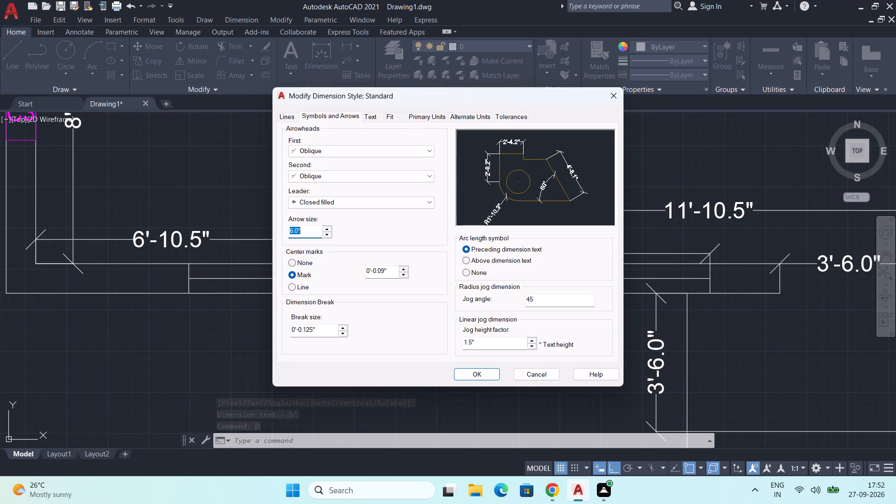
key("4")
key("shift+quotedbl")
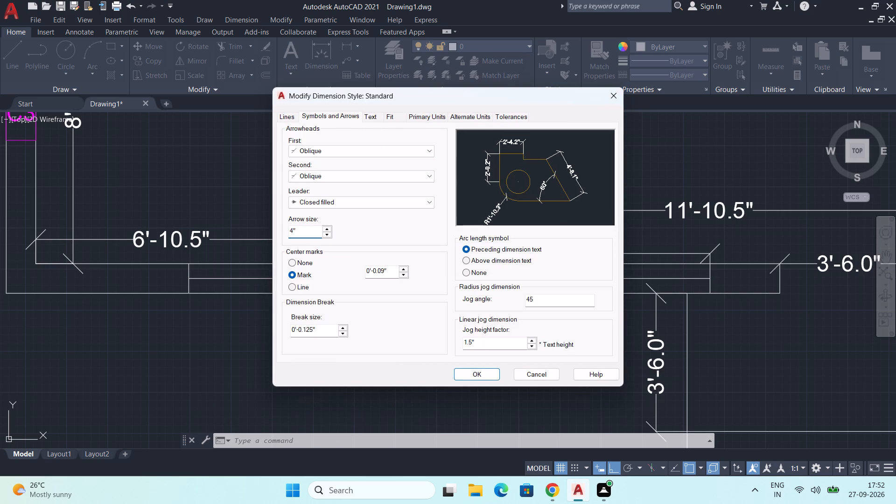
left_click(479, 375)
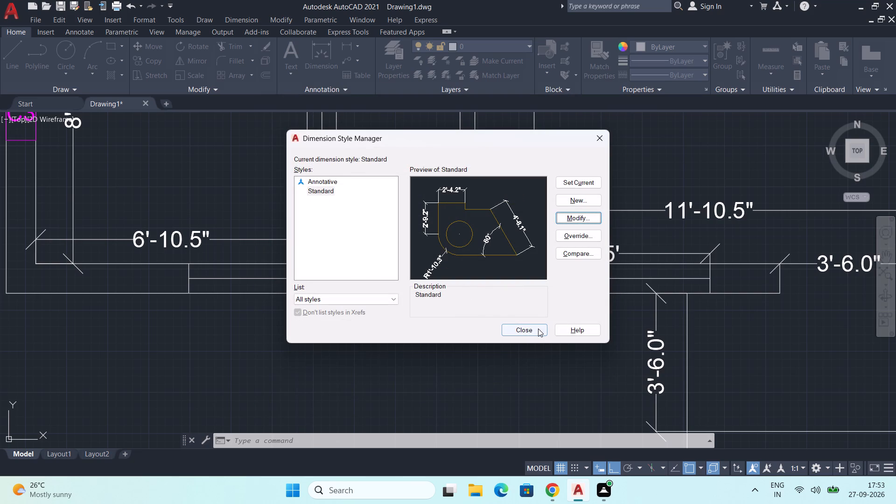
left_click(537, 328)
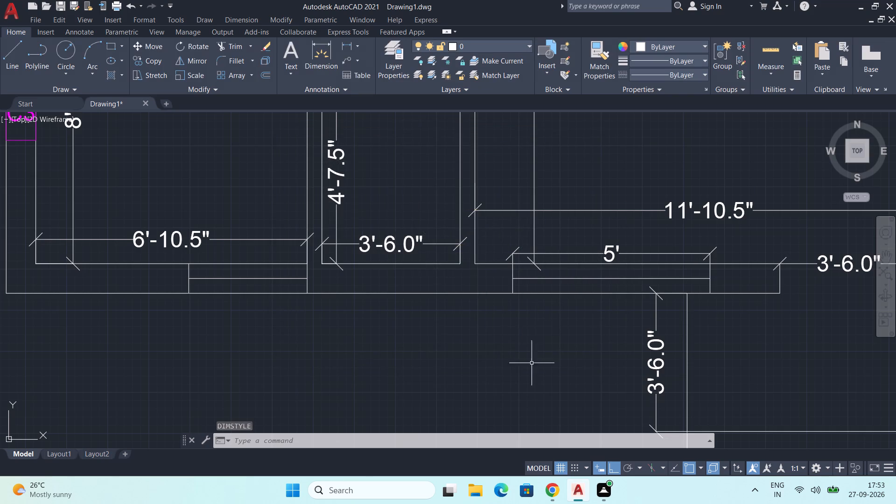
Examine the dimension tick marks across the floor plan and the open area around the entrance outline.
scroll(532, 385, "down", 3)
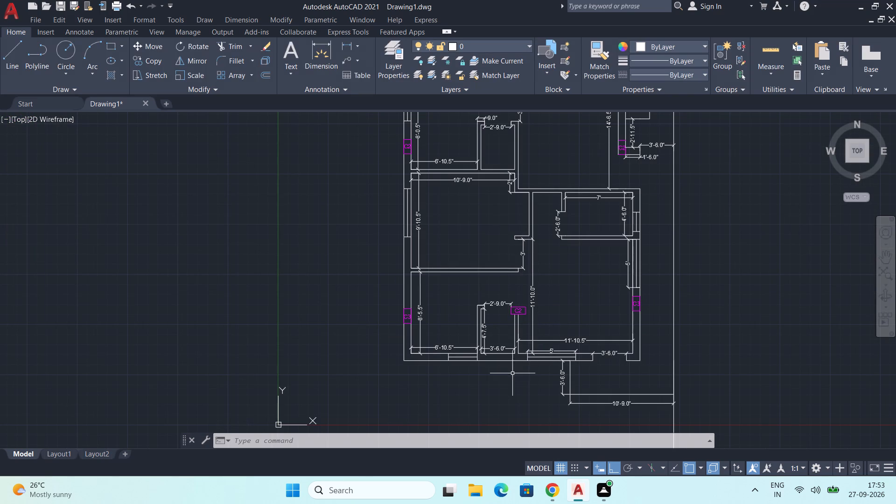
scroll(512, 311, "up", 1)
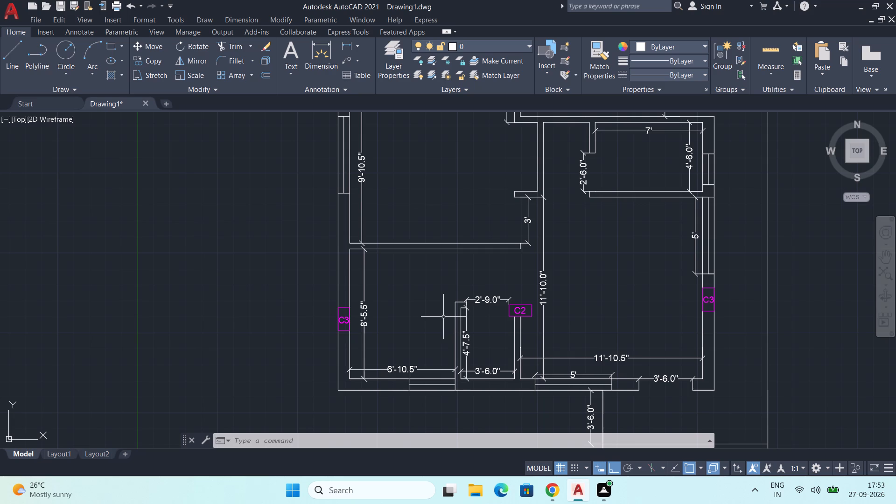
scroll(443, 317, "down", 1)
scroll(519, 379, "down", 1)
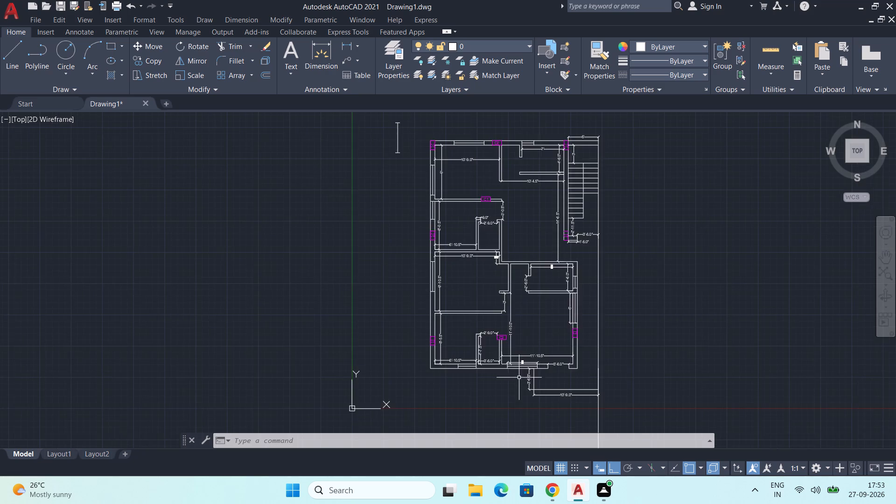
middle_click_drag(519, 375, 534, 258)
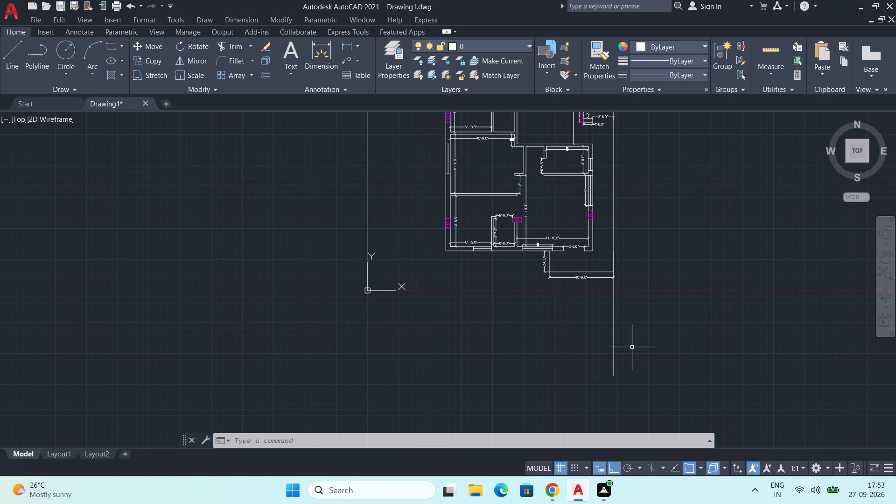
middle_click_drag(602, 344, 684, 370)
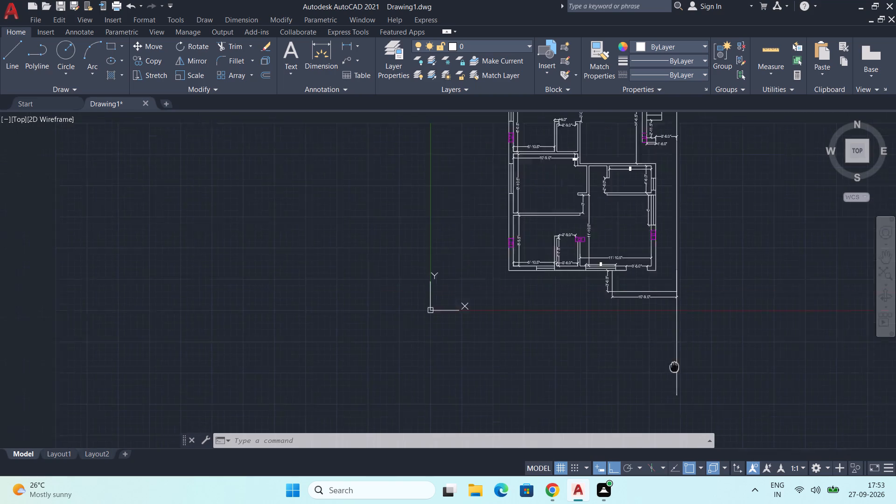
middle_click_drag(684, 370, 747, 385)
scroll(746, 379, "up", 1)
middle_click_drag(735, 377, 791, 372)
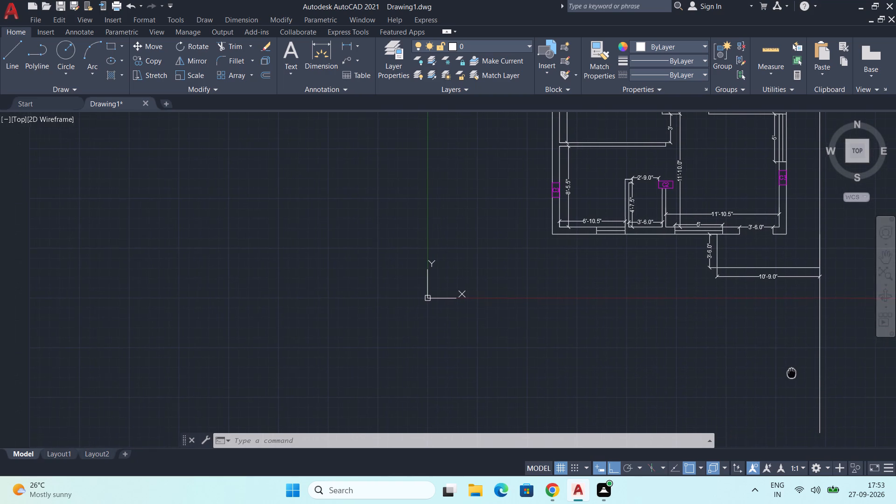
middle_click_drag(791, 372, 792, 372)
Offset the outer line of the left exterior wall 2' outward, away from the building.
middle_click_drag(706, 292, 715, 293)
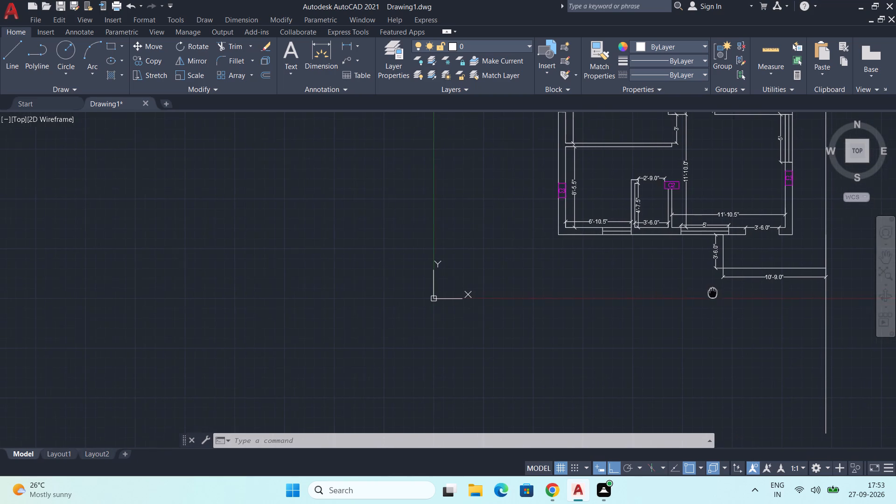
middle_click_drag(715, 293, 745, 409)
scroll(634, 273, "up", 1)
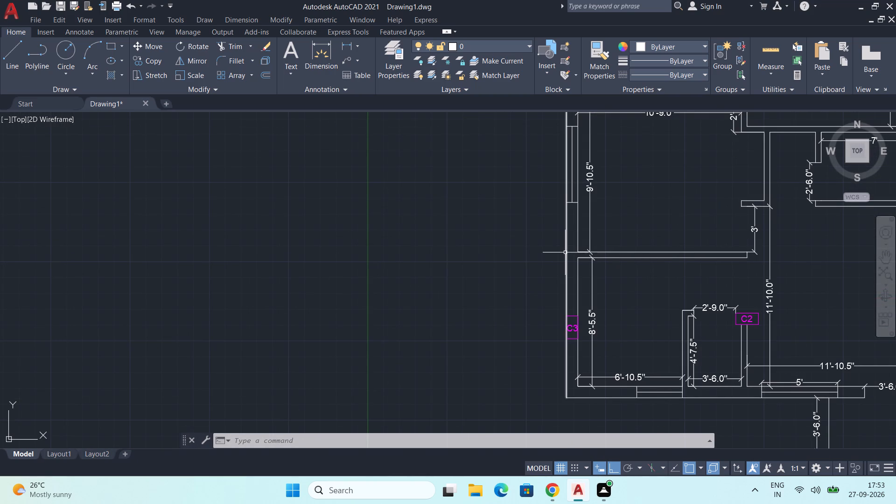
left_click(565, 251)
scroll(615, 271, "down", 2)
middle_click_drag(623, 273, 641, 396)
key("o")
type("FF")
key("Return")
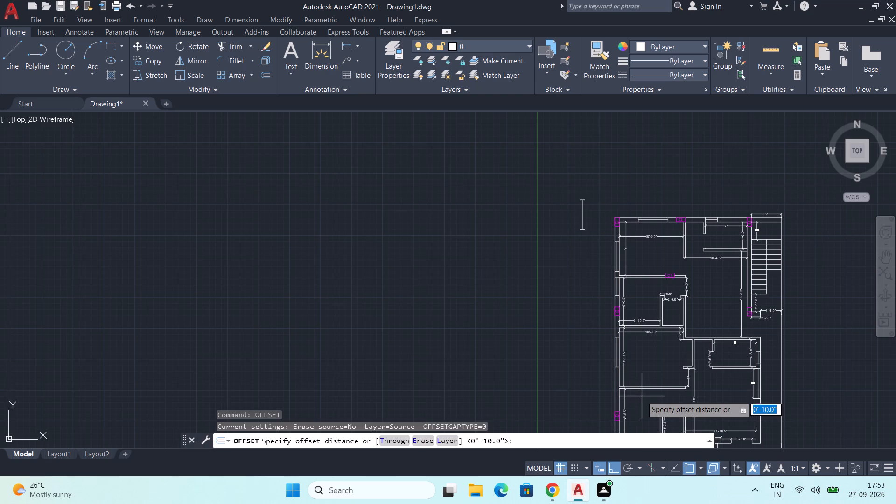
type("2'")
key("Return")
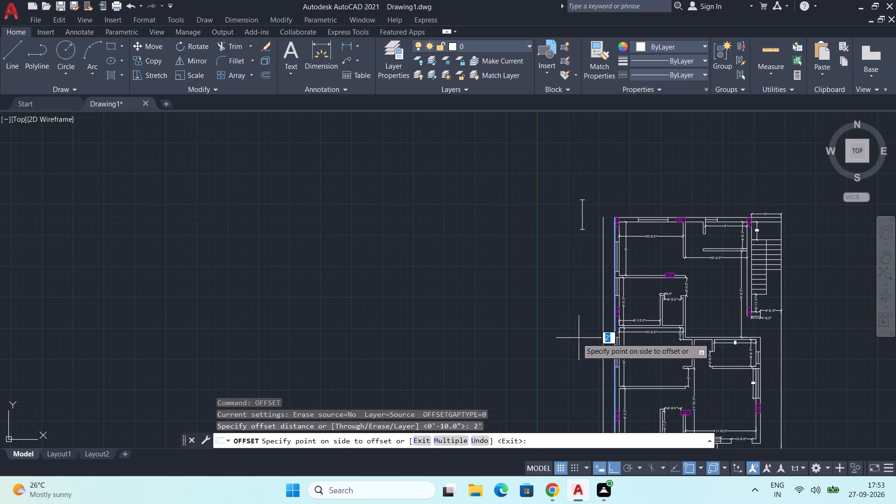
left_click(571, 338)
Offset the outer line of the top exterior wall 2' outward, above the building.
middle_click_drag(675, 257, 656, 338)
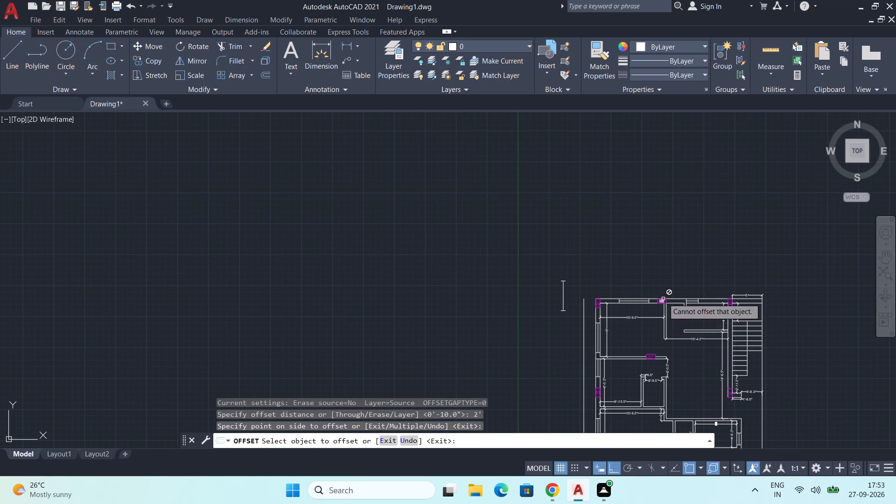
scroll(663, 292, "up", 1)
left_click(646, 303)
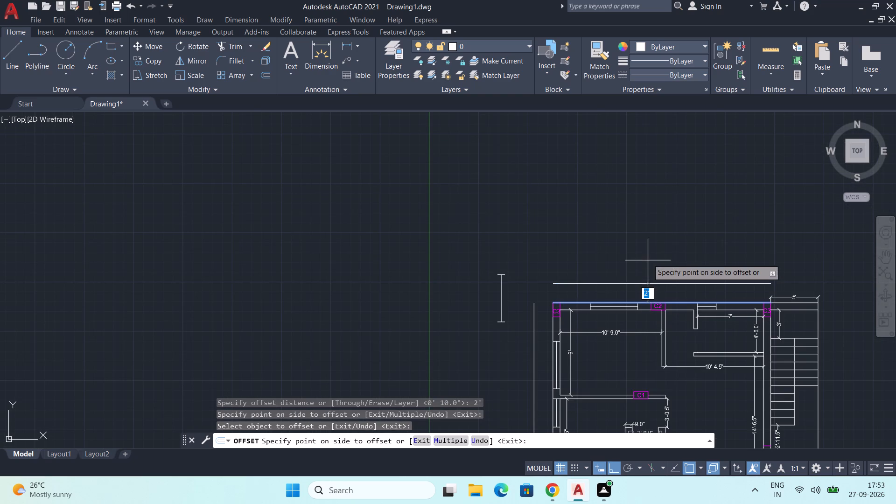
left_click(648, 258)
key("space")
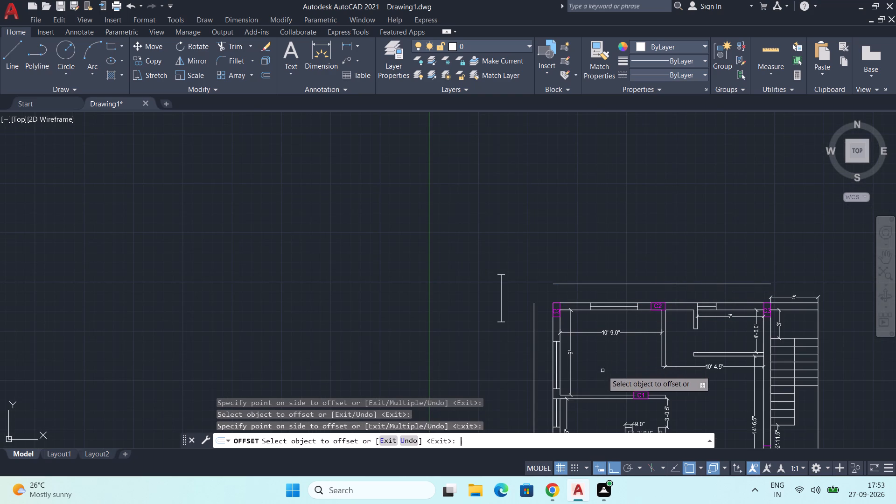
Stretch both ends of the top offset line horizontally, past the staircase's outer edge and past the left offset line.
scroll(602, 381, "down", 1)
middle_click_drag(605, 403, 608, 371)
scroll(616, 364, "up", 1)
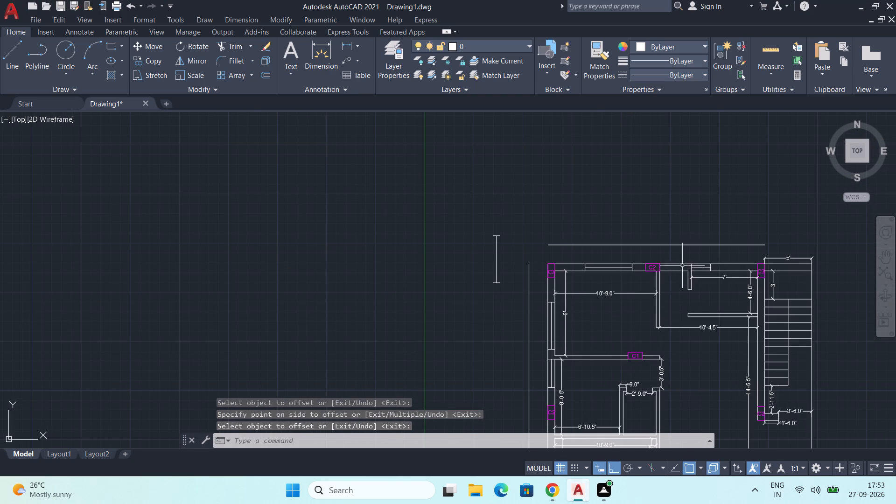
middle_click_drag(705, 239, 508, 259)
scroll(534, 245, "up", 2)
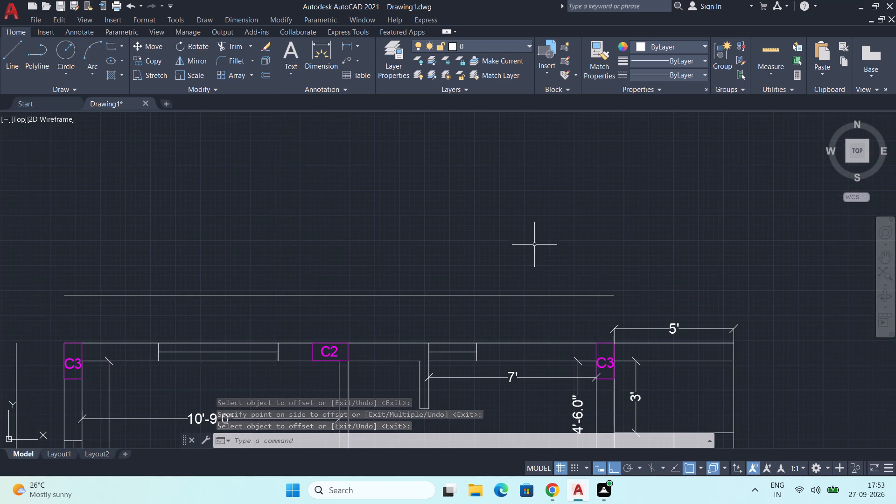
left_click(547, 296)
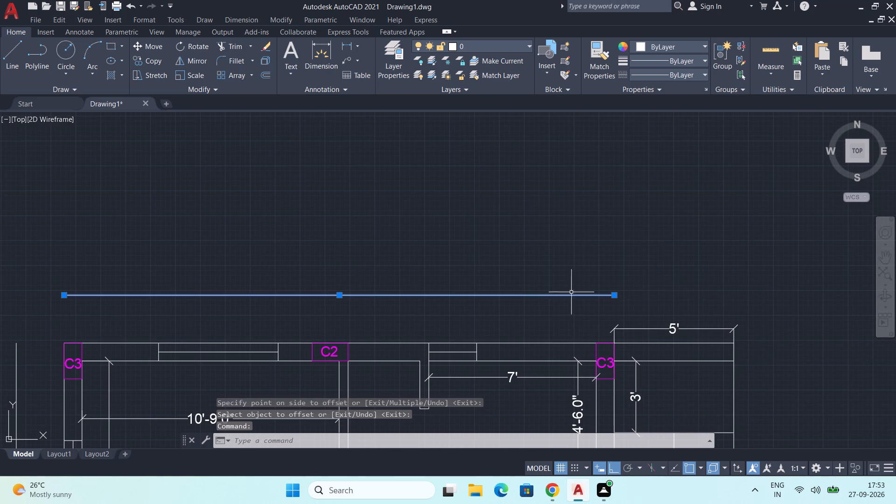
left_click(614, 297)
left_click(794, 290)
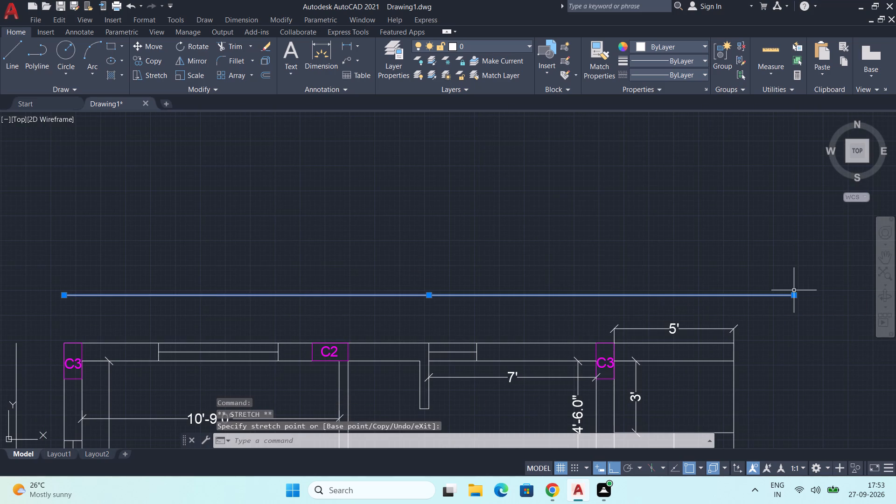
middle_click_drag(307, 298, 588, 307)
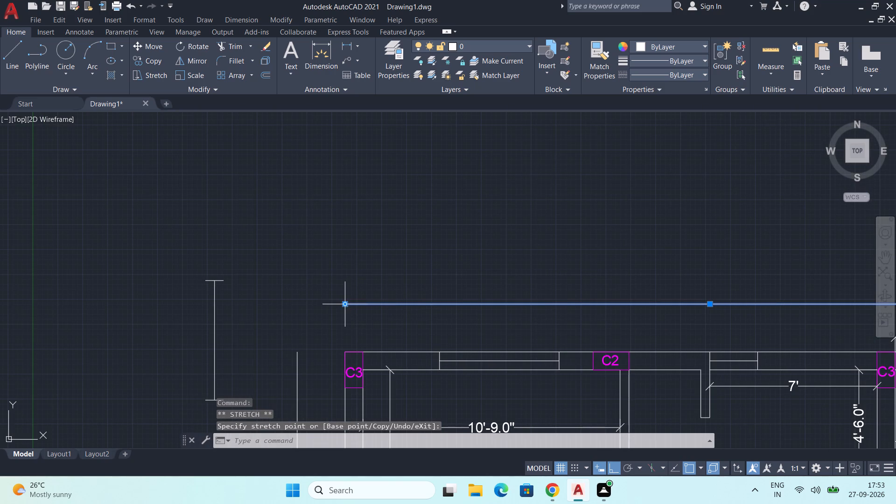
left_click(344, 305)
left_click(115, 304)
Stretch the left offset line's upper end about 3'-10" upward so it crosses the top offset line.
scroll(196, 301, "down", 1)
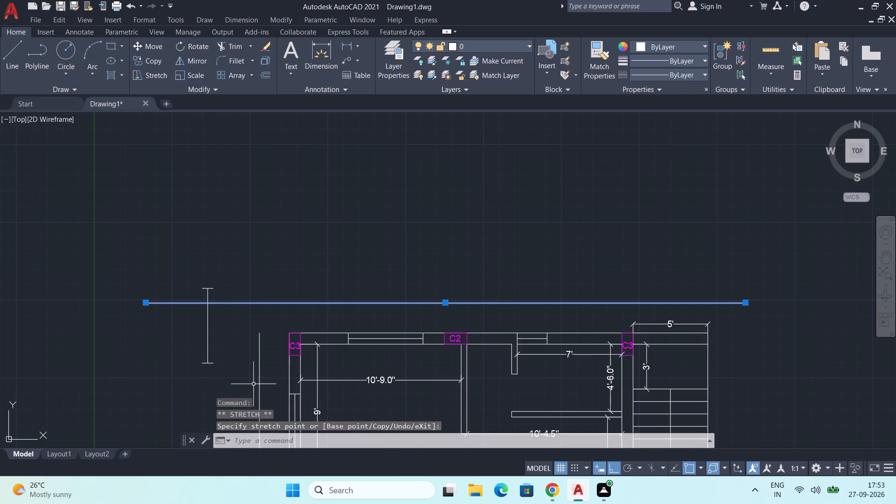
left_click(260, 374)
scroll(260, 363, "up", 1)
left_click_drag(258, 316, 260, 307)
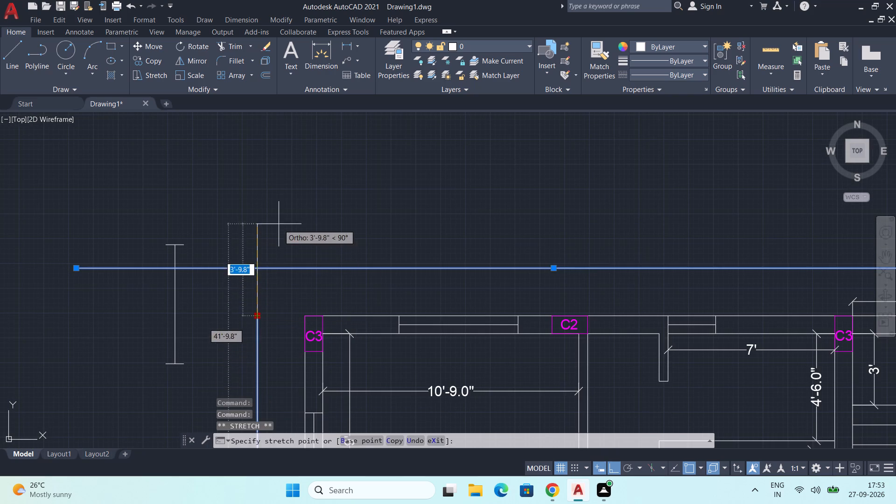
left_click(279, 223)
scroll(392, 303, "down", 2)
Stretch the upper end of the long vertical line at the staircase's outer edge upward, across the top offset line.
middle_click_drag(487, 378, 280, 380)
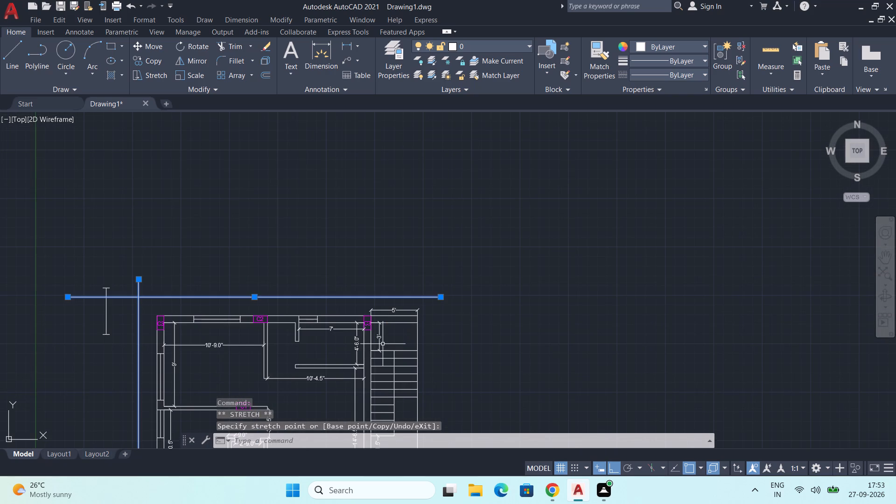
scroll(406, 342, "up", 2)
middle_click_drag(439, 311, 444, 379)
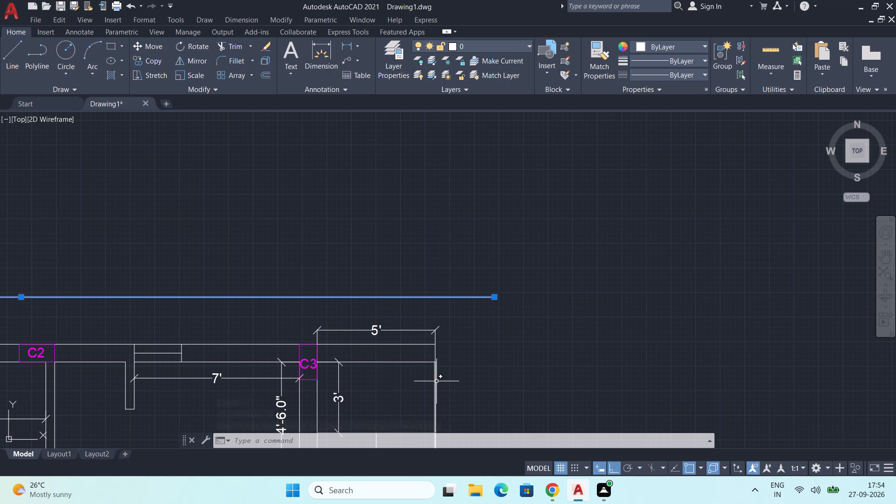
left_click(436, 390)
scroll(434, 376, "up", 2)
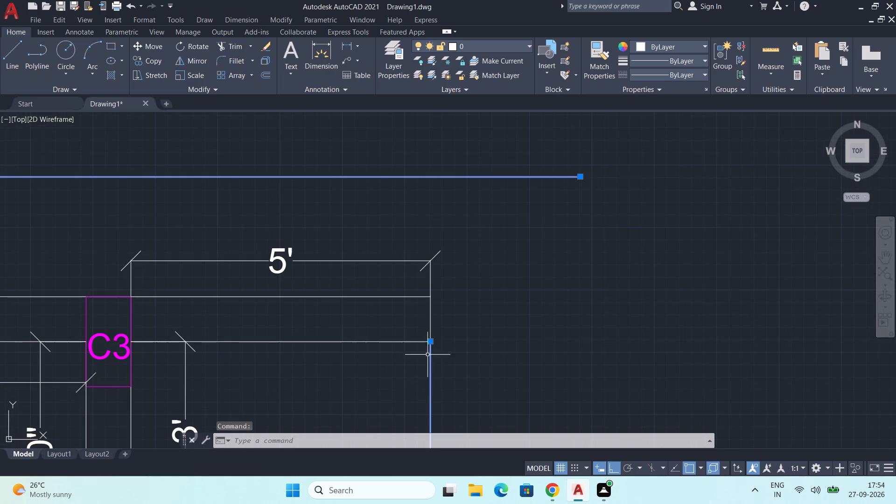
left_click(432, 342)
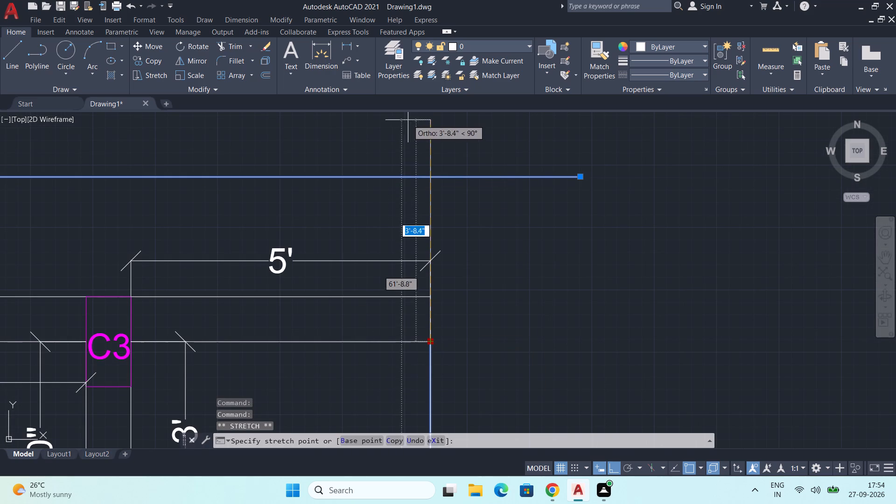
left_click(418, 140)
scroll(483, 248, "down", 3)
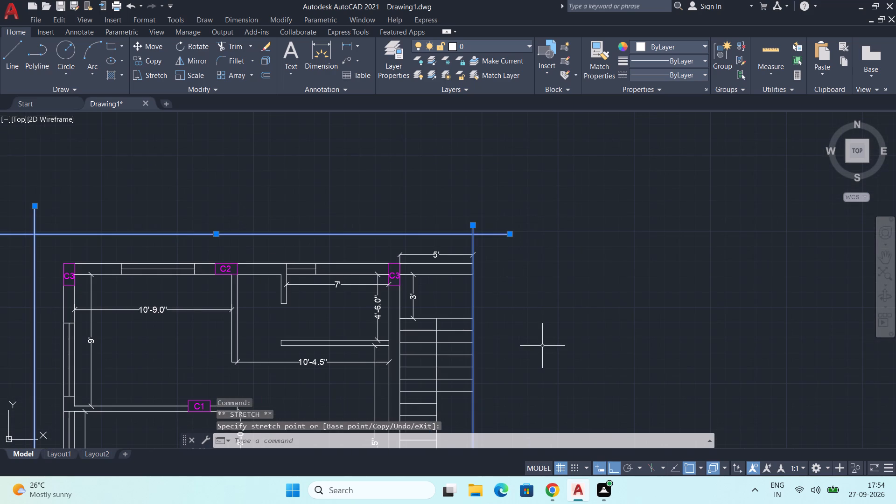
Stretch the left offset line's lower end straight down, past the level of the 10'-9" dimension below the building.
scroll(542, 346, "down", 1)
middle_click_drag(553, 364, 577, 286)
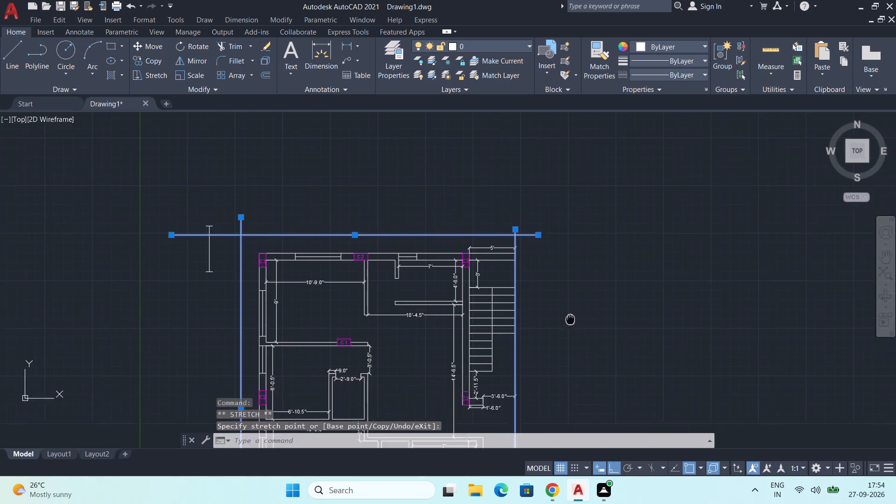
middle_click_drag(577, 286, 583, 252)
scroll(583, 252, "down", 2)
middle_click_drag(594, 333, 615, 213)
scroll(613, 218, "up", 1)
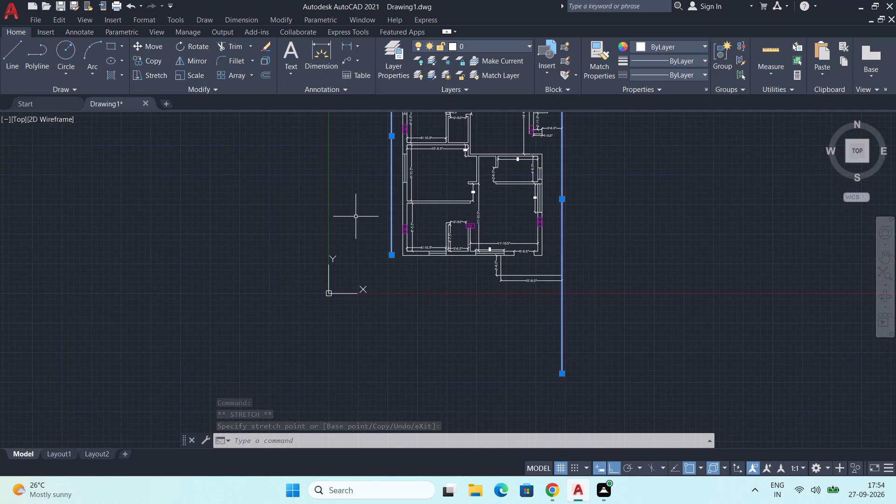
left_click(390, 231)
scroll(395, 243, "up", 2)
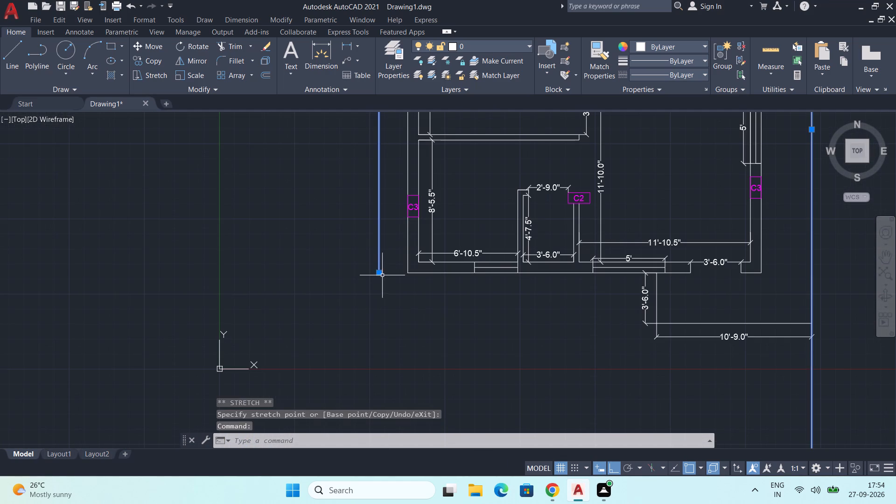
left_click(379, 273)
middle_click_drag(377, 388, 391, 280)
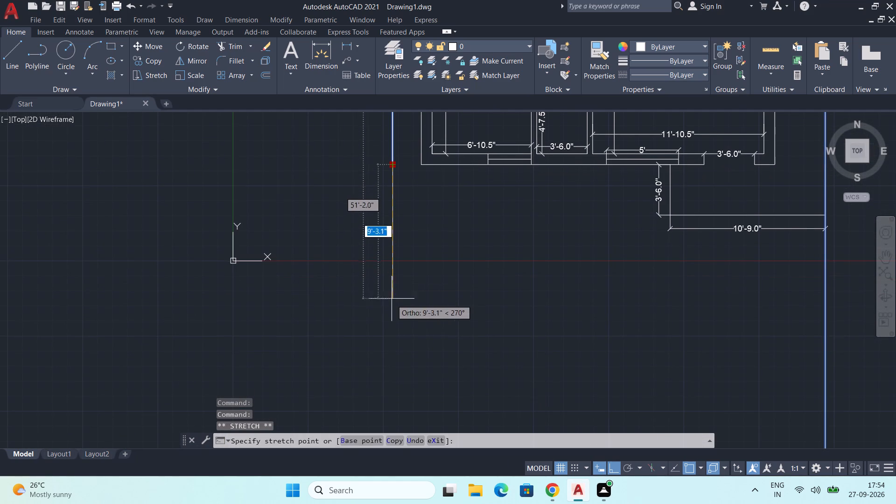
left_click(390, 327)
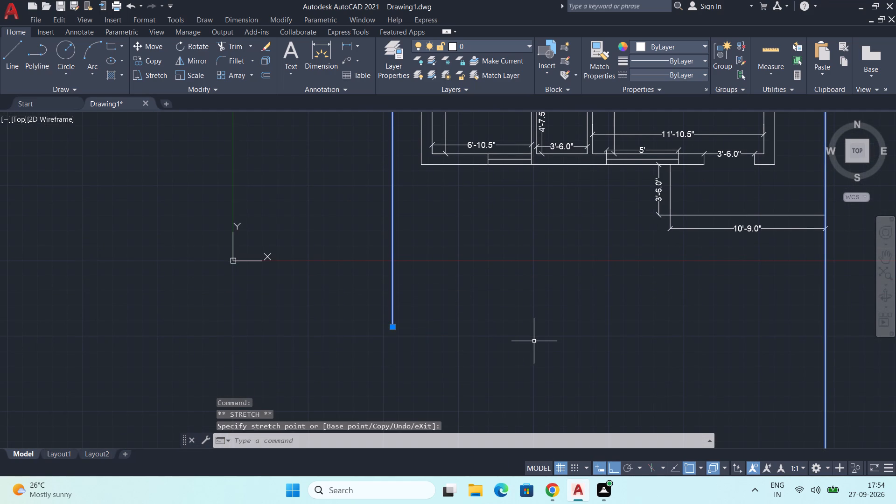
Trim the overhanging ends of the left and top offset lines where they cross at the boundary's upper-left corner.
scroll(555, 300, "down", 2)
middle_click_drag(555, 300, 512, 345)
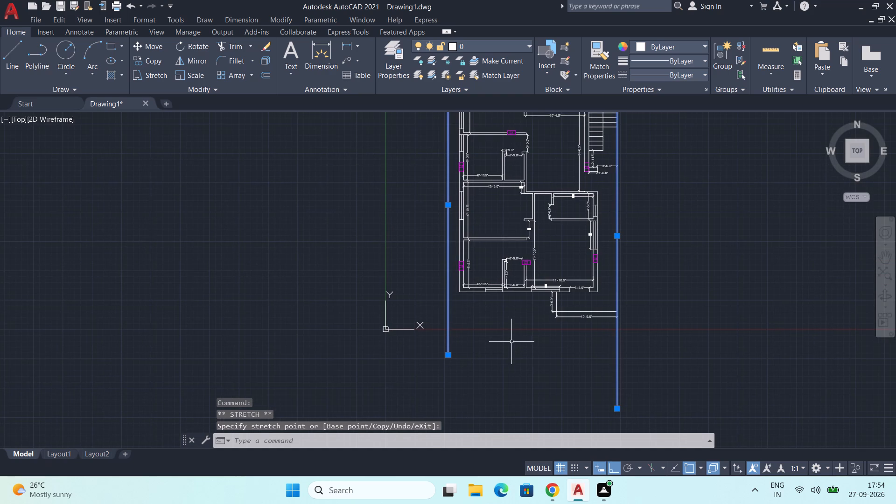
middle_click_drag(445, 179, 441, 242)
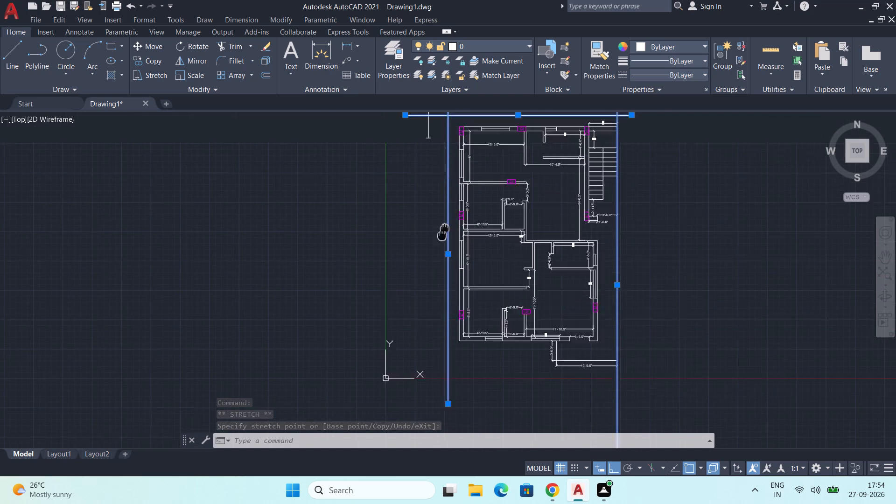
middle_click_drag(441, 242, 429, 263)
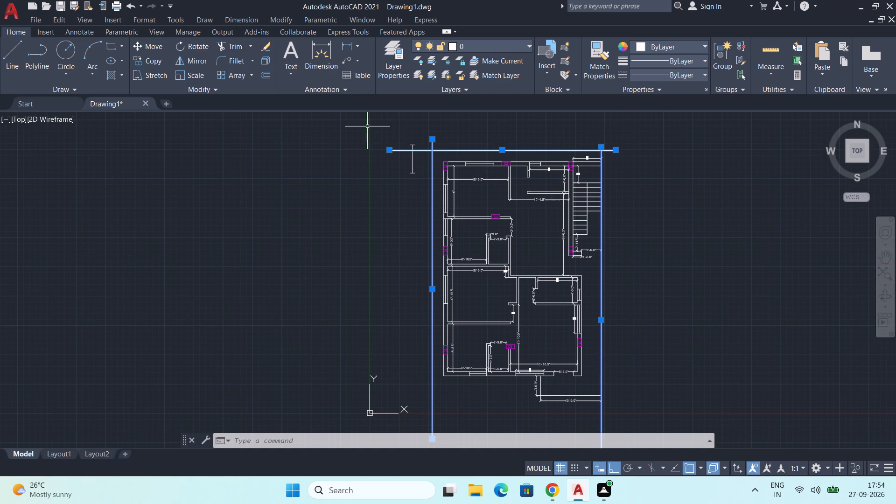
key("t")
key("r")
key("Return")
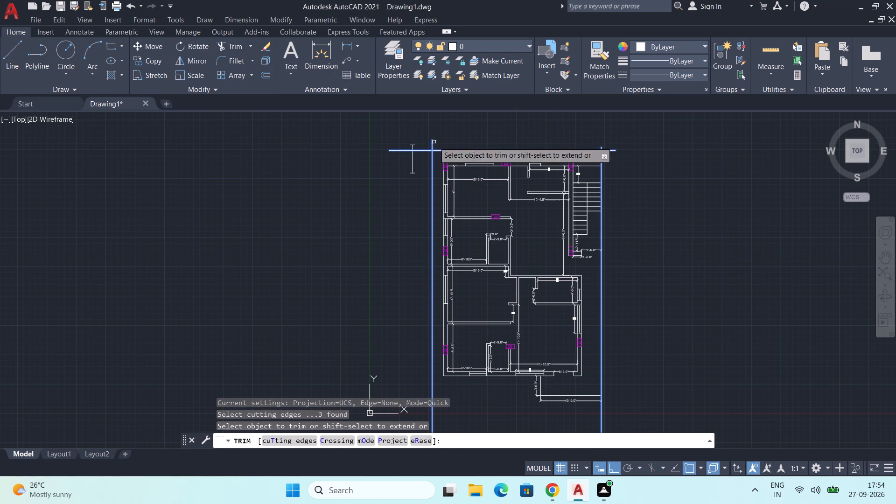
left_click(432, 145)
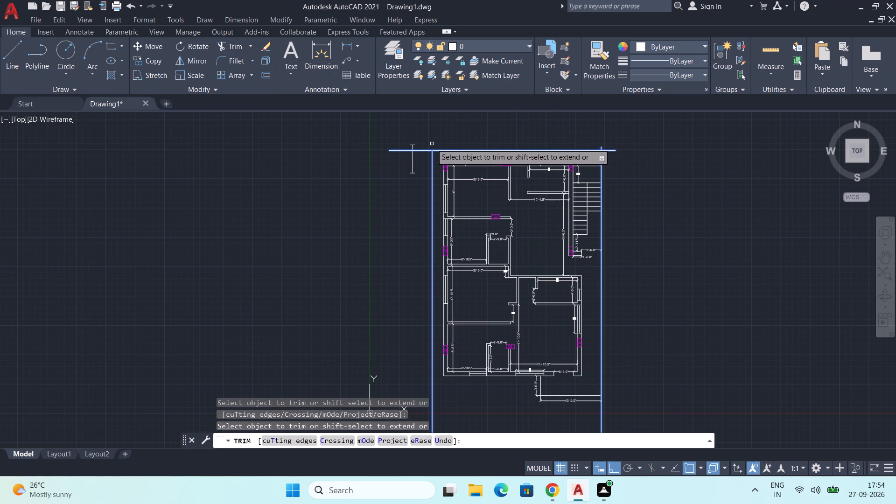
key("Escape")
type("TR")
key("Return")
left_click(416, 144)
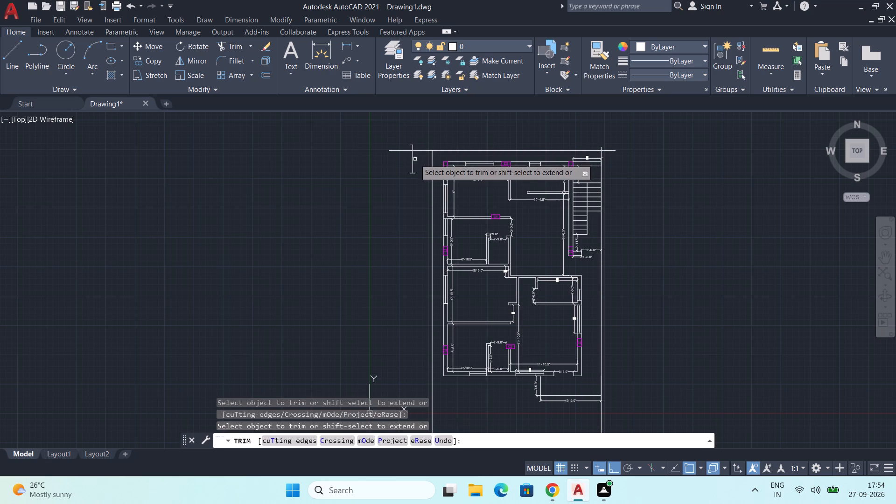
left_click(415, 159)
left_click(412, 149)
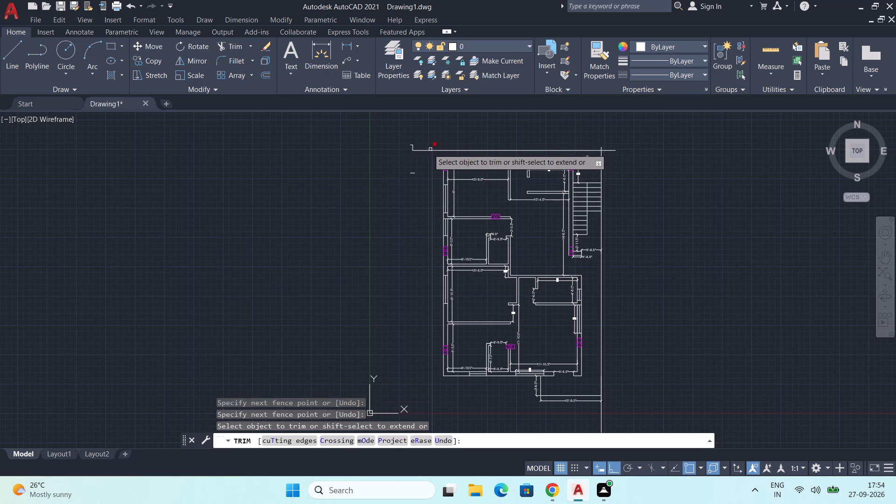
left_click(419, 151)
Trim the overhanging ends of the staircase-side vertical line and the top offset line at the boundary's upper-right corner.
scroll(644, 173, "up", 2)
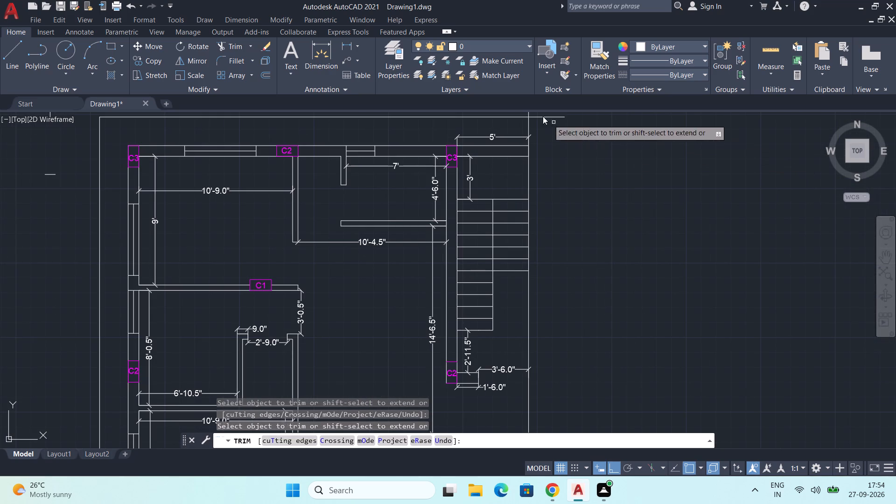
middle_click_drag(534, 114, 536, 194)
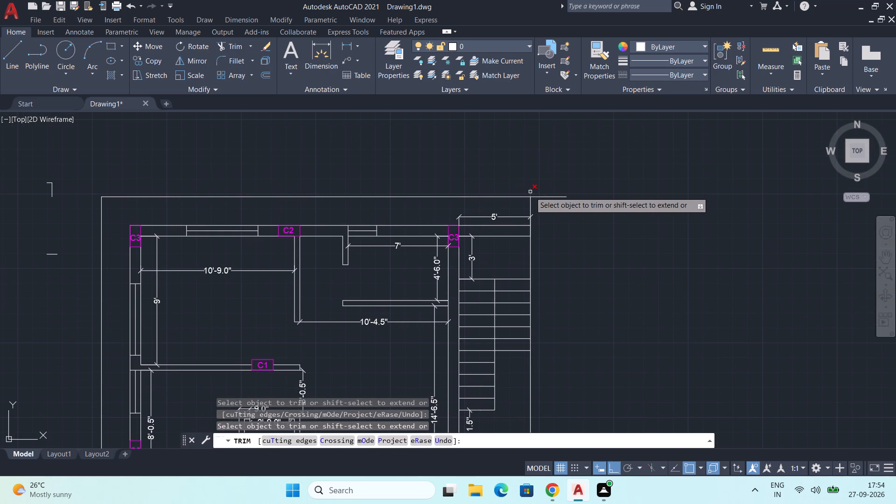
left_click(530, 192)
left_click(550, 197)
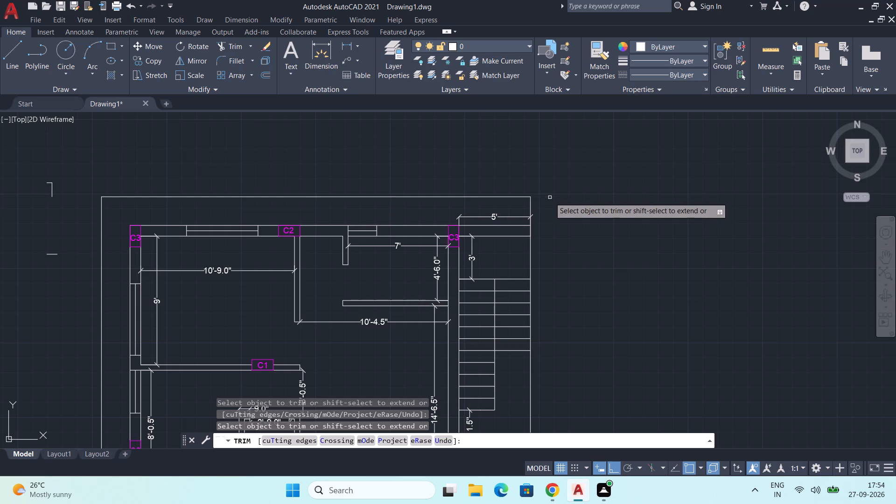
scroll(572, 221, "down", 4)
middle_click_drag(618, 286, 609, 218)
scroll(583, 335, "up", 2)
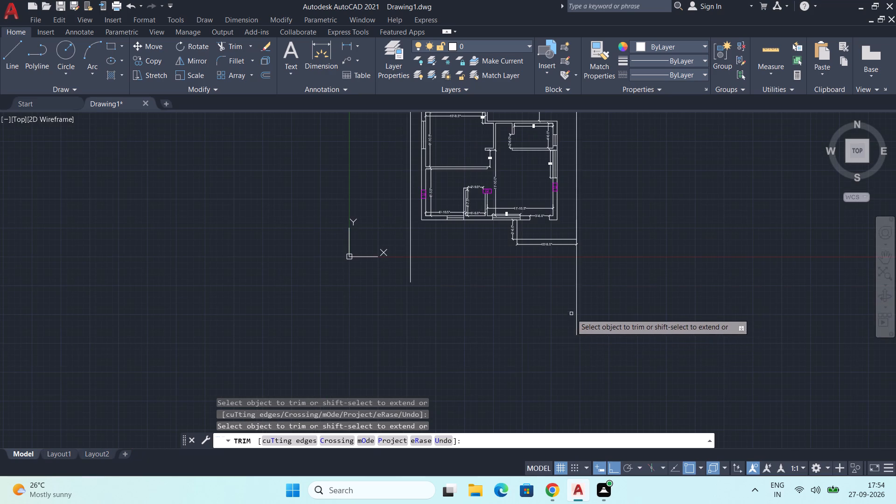
key("space")
Erase the leftover fragments of the stray I-shaped mark outside the boundary's upper-left corner.
scroll(504, 315, "down", 2)
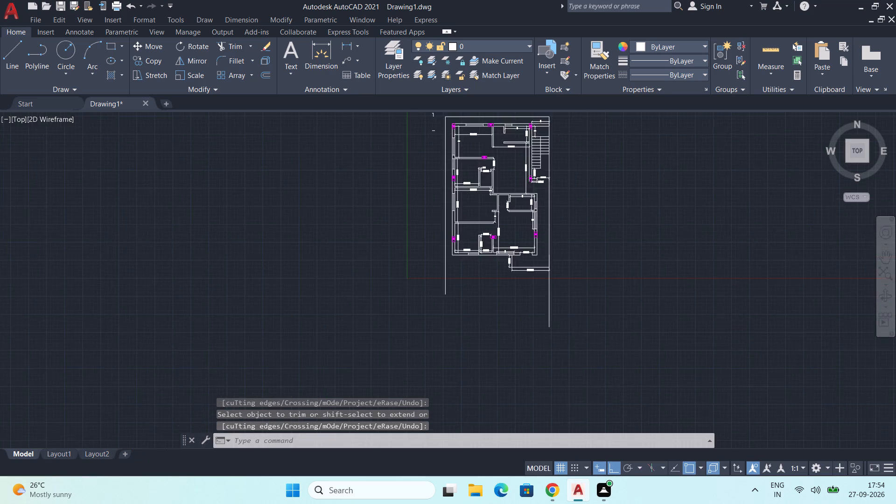
middle_click_drag(504, 308, 509, 325)
scroll(488, 205, "up", 3)
left_click(345, 203)
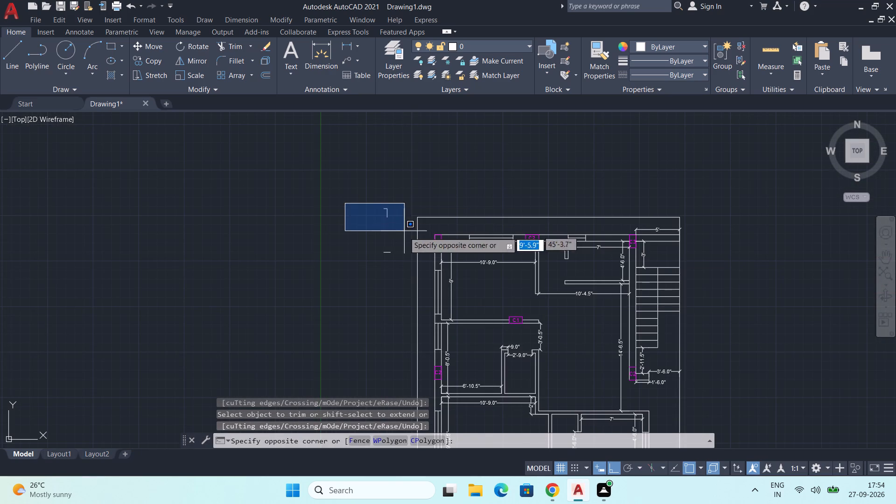
left_click(394, 268)
key("Delete")
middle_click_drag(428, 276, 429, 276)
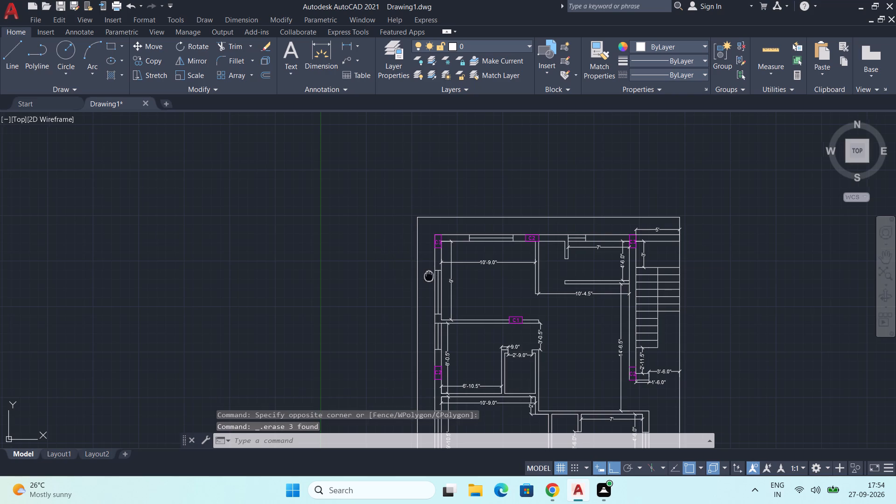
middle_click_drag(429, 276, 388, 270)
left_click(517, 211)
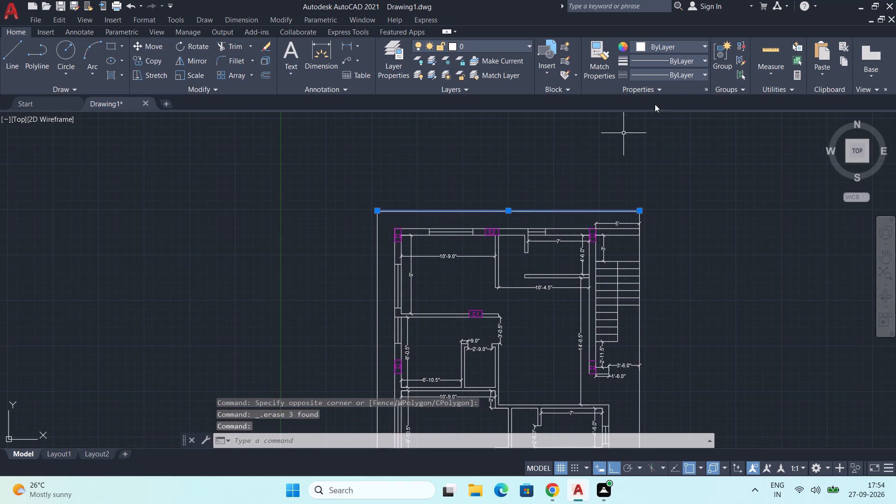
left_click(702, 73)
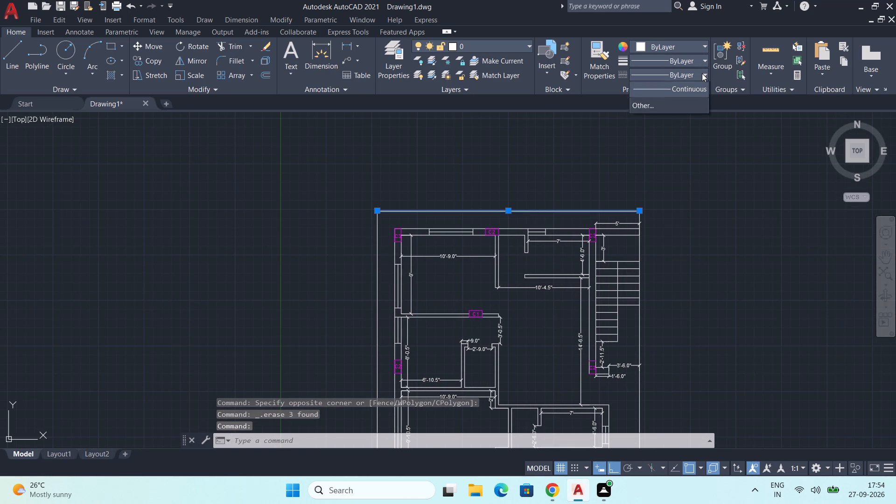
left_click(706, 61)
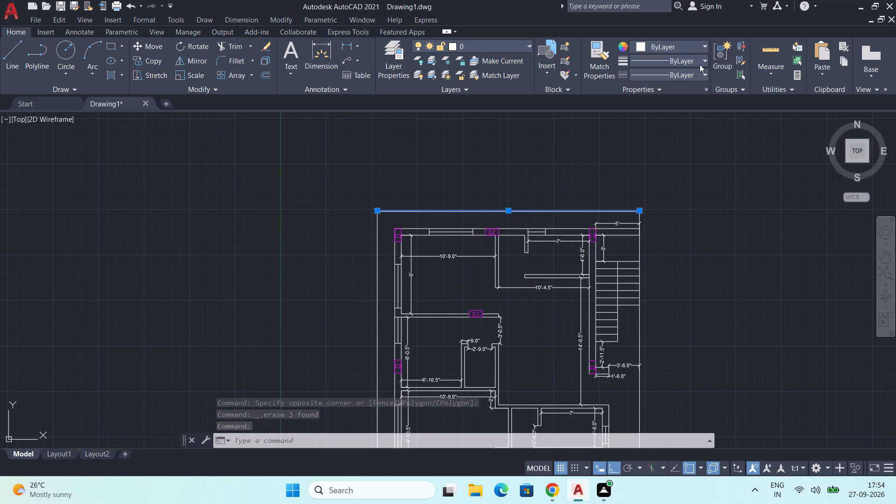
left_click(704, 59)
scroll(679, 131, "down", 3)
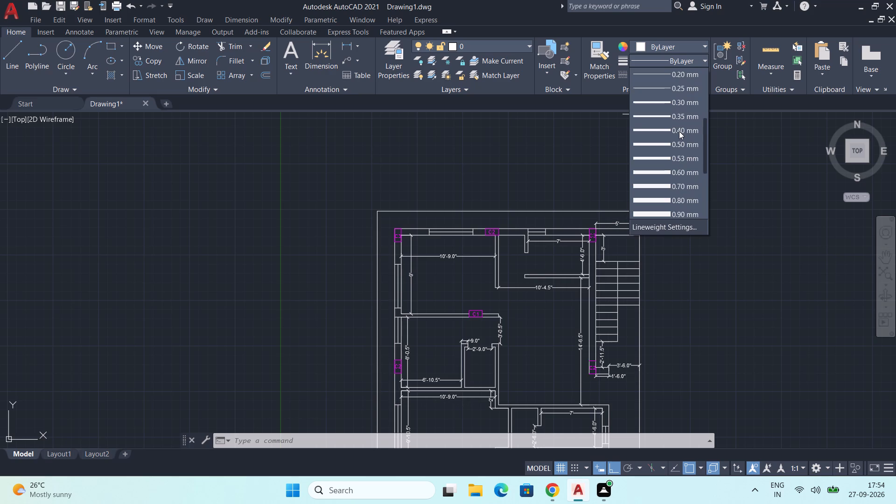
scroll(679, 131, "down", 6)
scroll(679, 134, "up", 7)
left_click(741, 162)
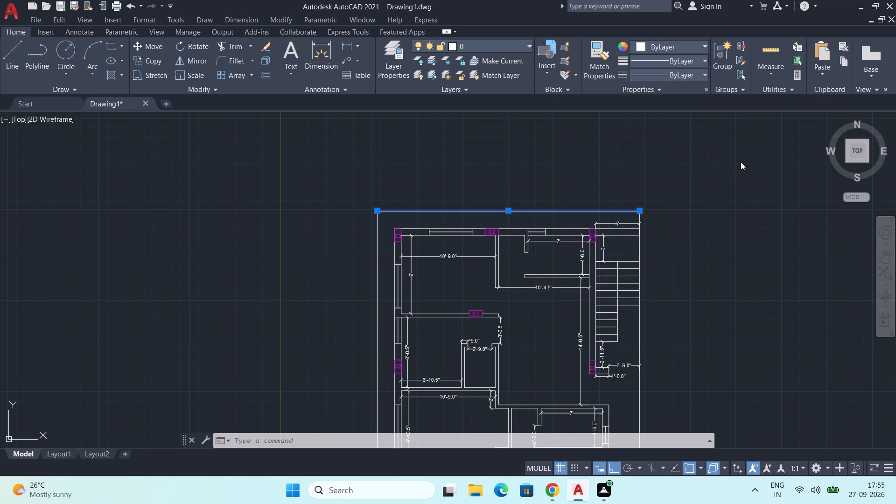
Load the ISO dash linetype ACAD_ISO02W100 from acad.lin into the drawing.
left_click(688, 72)
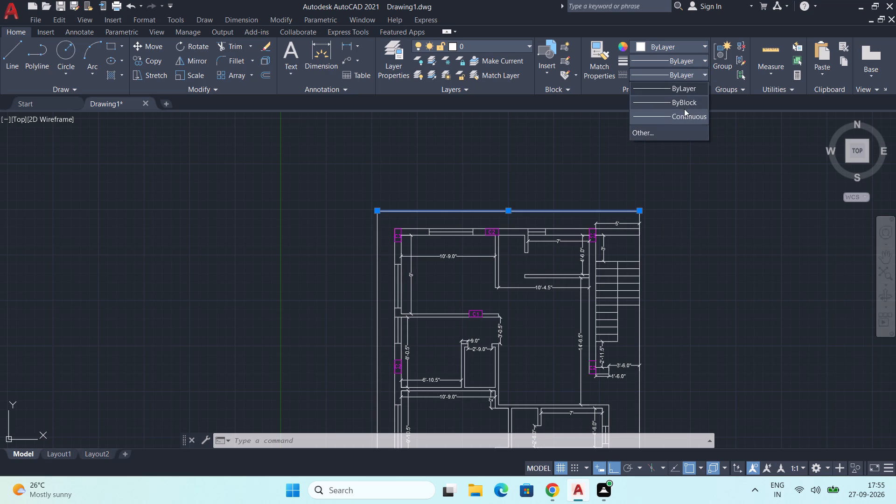
scroll(684, 110, "down", 1)
left_click(644, 132)
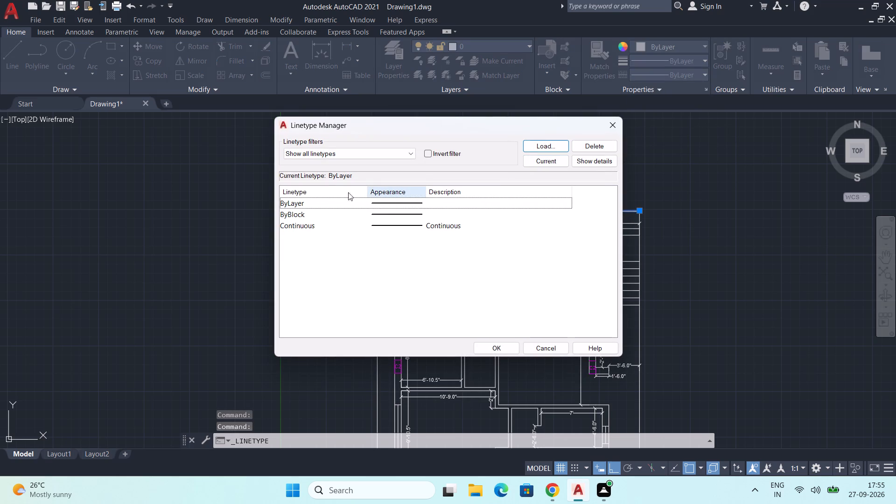
left_click(553, 143)
left_click(511, 223)
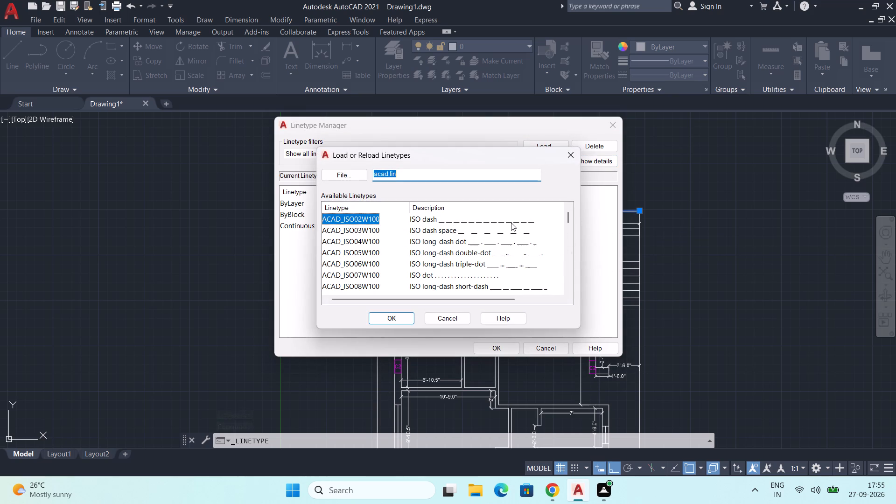
left_click(398, 319)
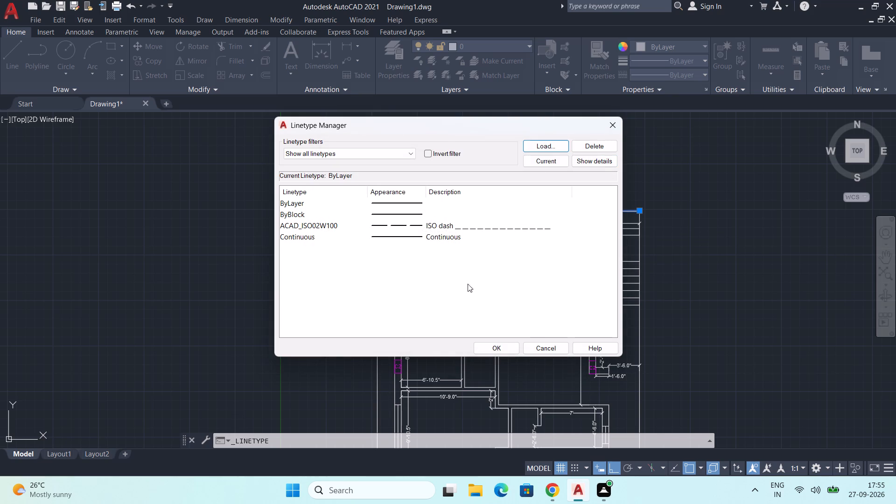
scroll(500, 260, "down", 1)
scroll(502, 258, "up", 1)
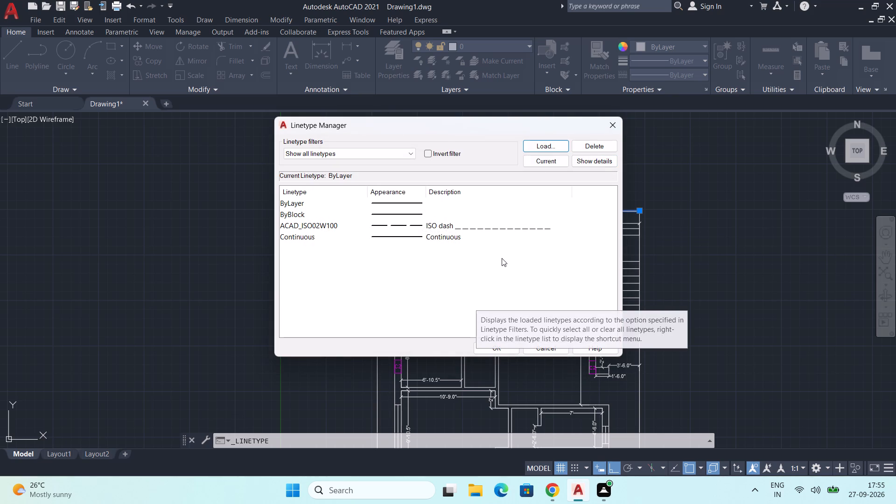
scroll(502, 258, "down", 1)
left_click(501, 346)
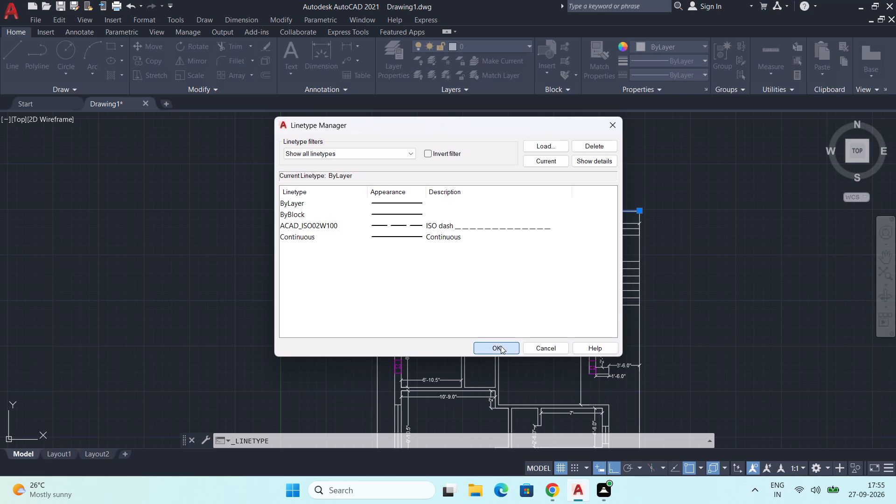
Set ACAD_ISO02W100 as the current linetype with no object selected.
left_click(707, 72)
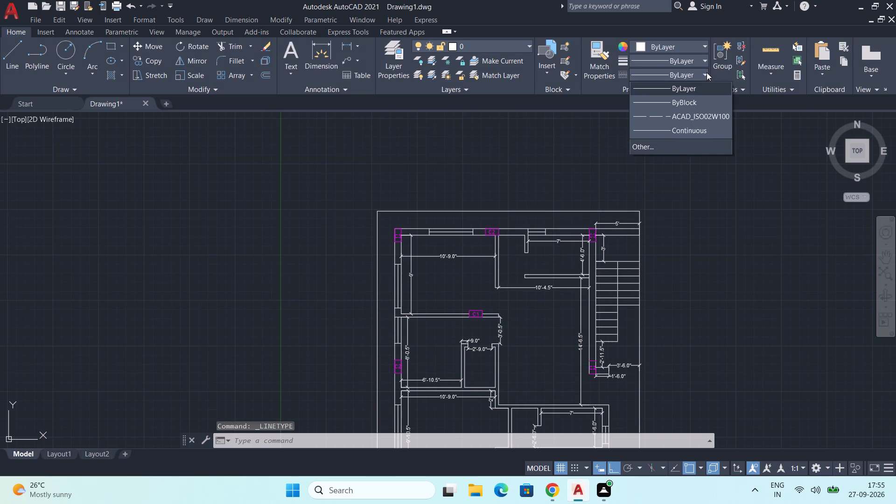
left_click(702, 113)
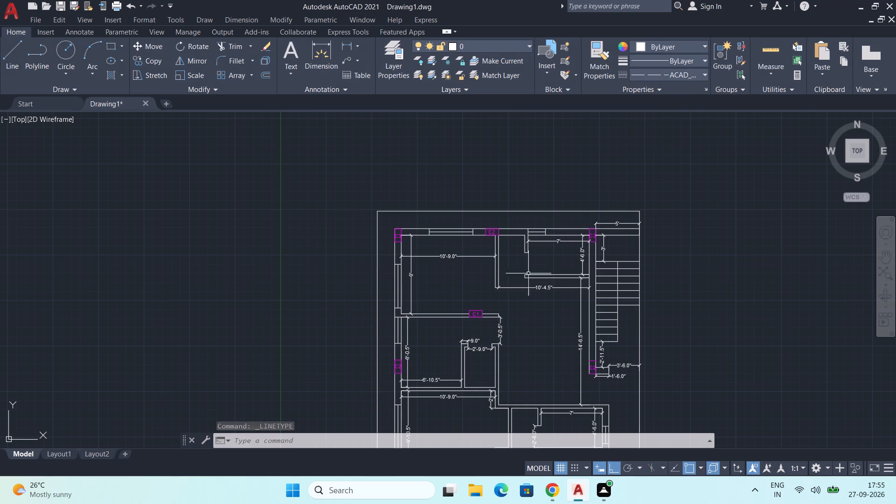
Give the boundary line above the floor plan the ACAD_ISO02W100 linetype and the index colour green.
scroll(468, 220, "up", 1)
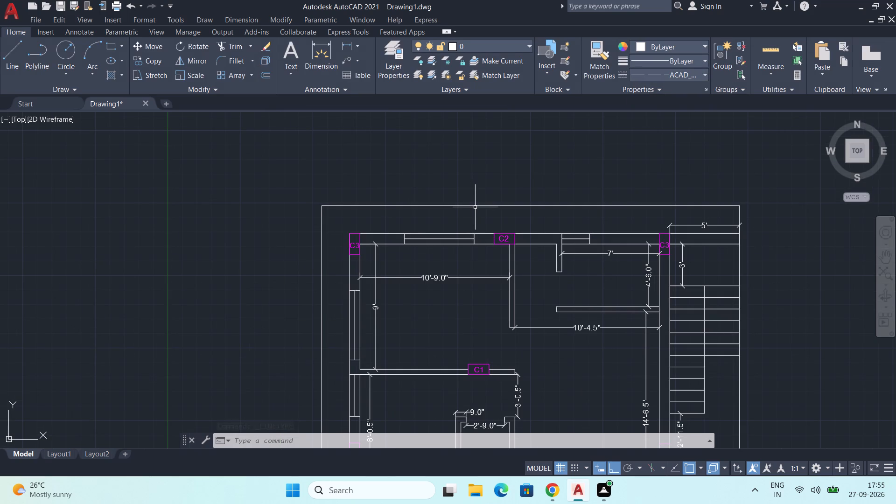
left_click(475, 207)
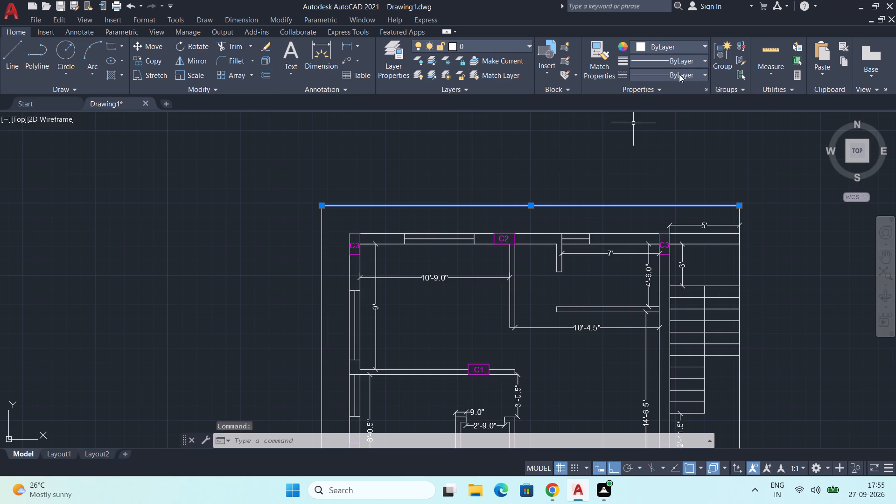
left_click(679, 76)
left_click(695, 112)
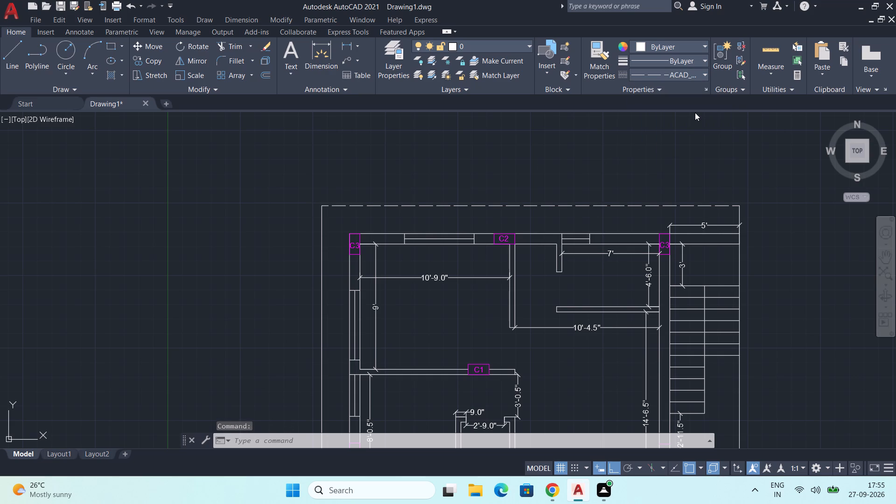
scroll(356, 281, "up", 2)
scroll(316, 178, "down", 2)
middle_click_drag(317, 182, 316, 224)
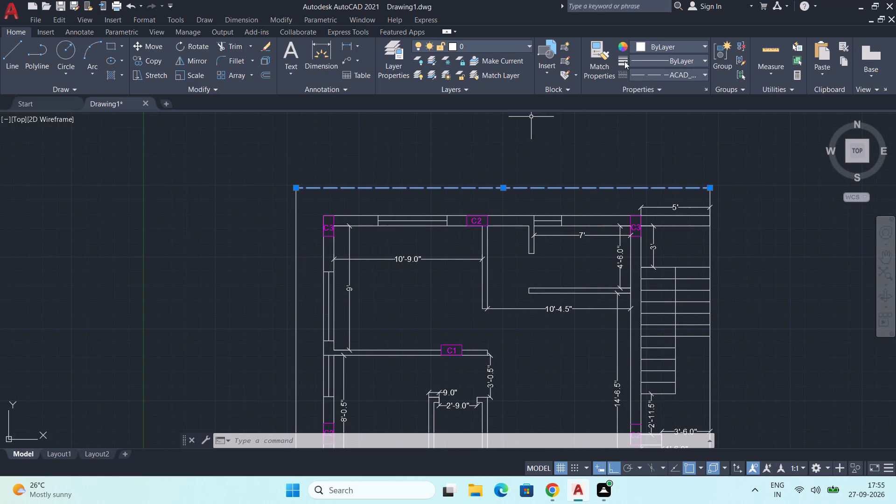
left_click(696, 46)
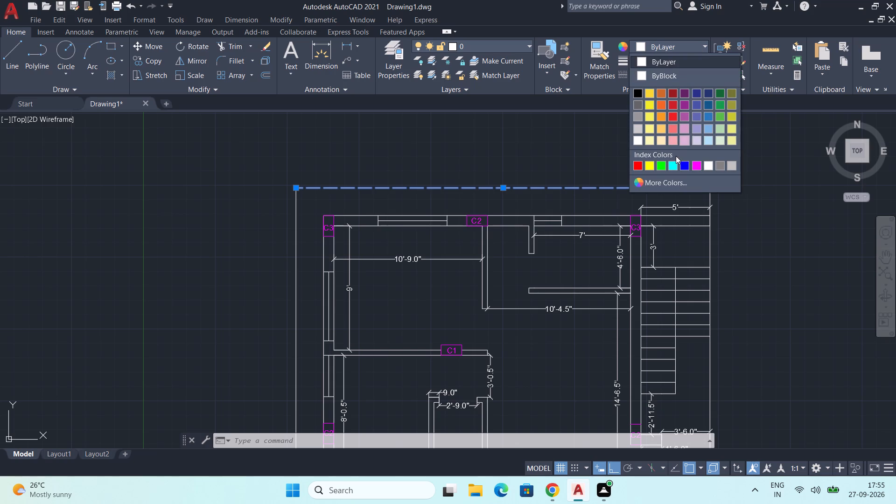
left_click(664, 167)
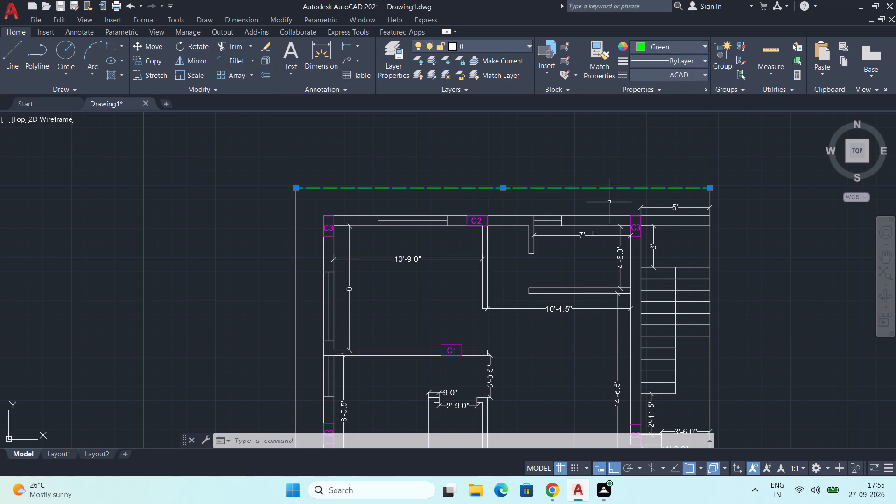
Give the boundary line on the plan's left side the ACAD_ISO02W100 linetype and the index colour green.
middle_click_drag(504, 259, 494, 204)
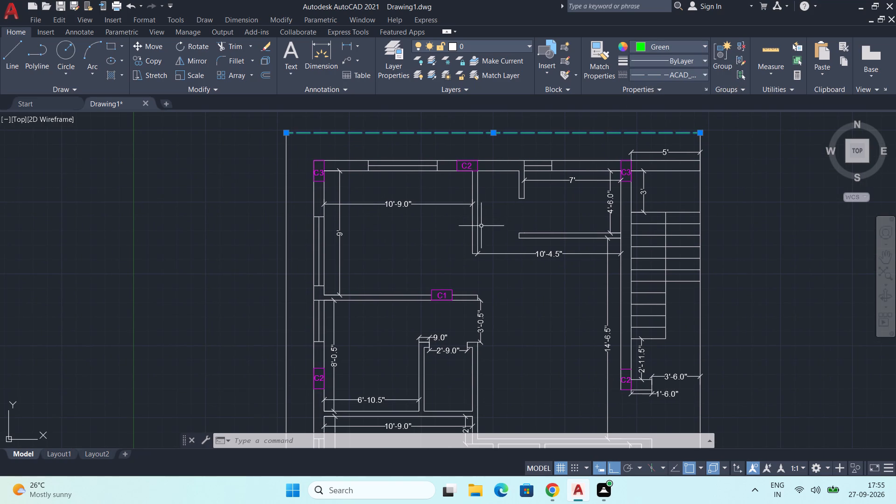
left_click(286, 210)
left_click(693, 77)
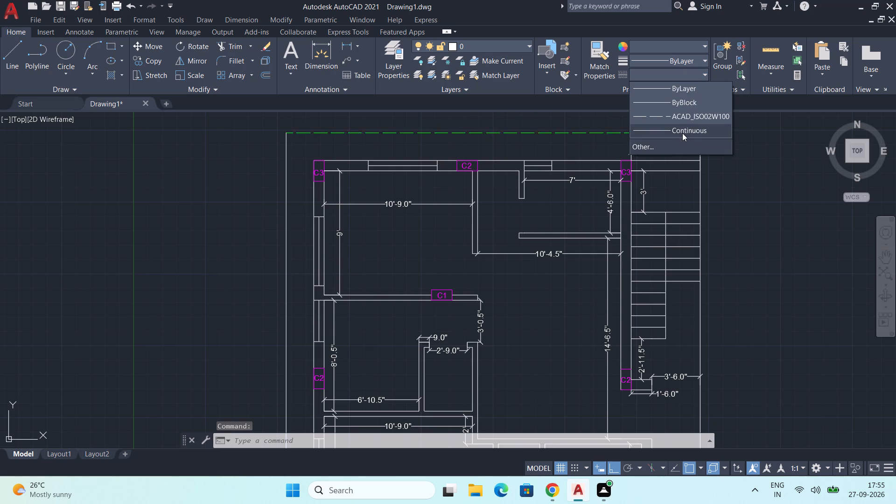
left_click(701, 114)
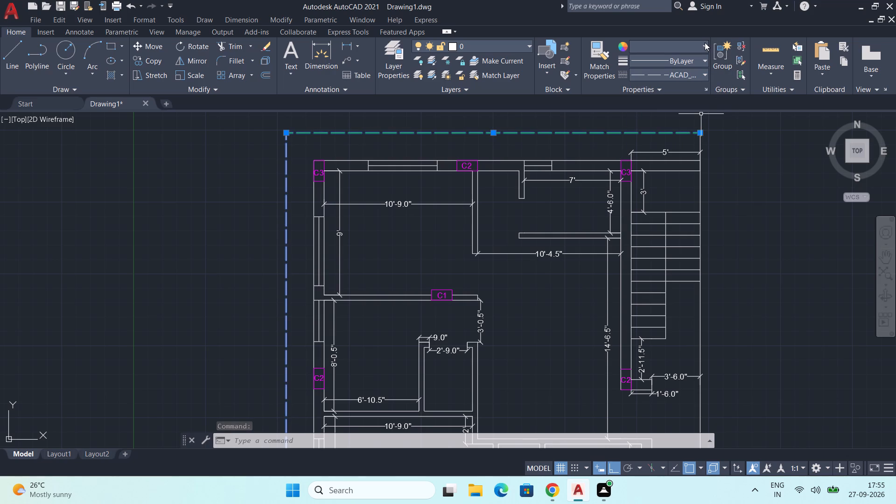
left_click(705, 42)
left_click(660, 166)
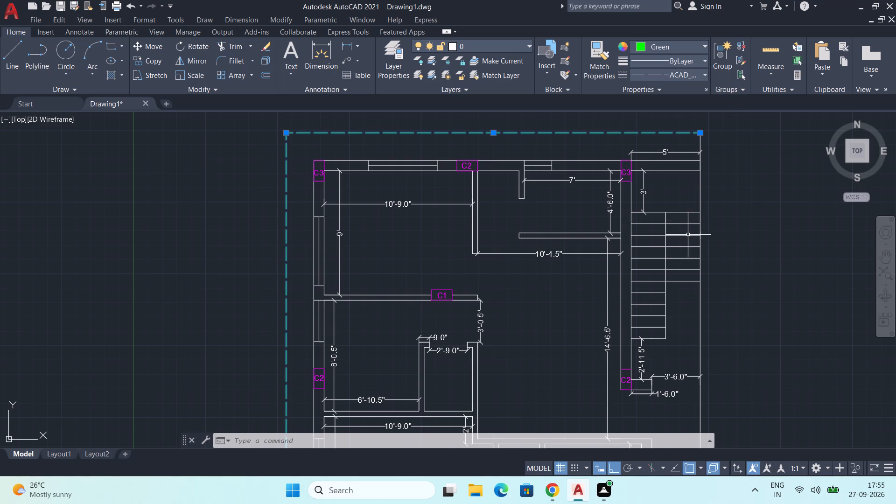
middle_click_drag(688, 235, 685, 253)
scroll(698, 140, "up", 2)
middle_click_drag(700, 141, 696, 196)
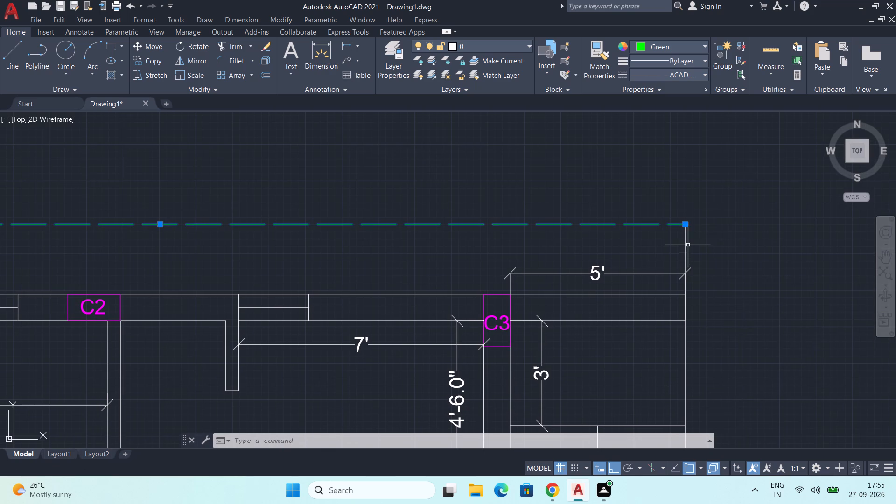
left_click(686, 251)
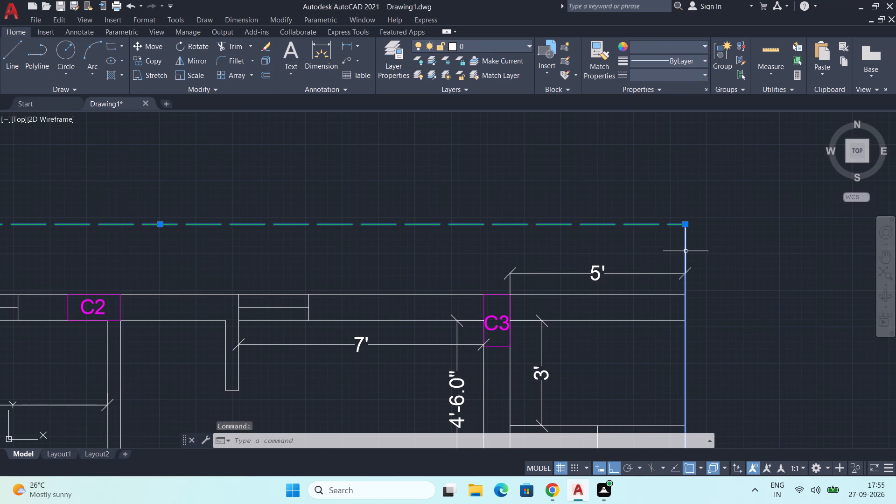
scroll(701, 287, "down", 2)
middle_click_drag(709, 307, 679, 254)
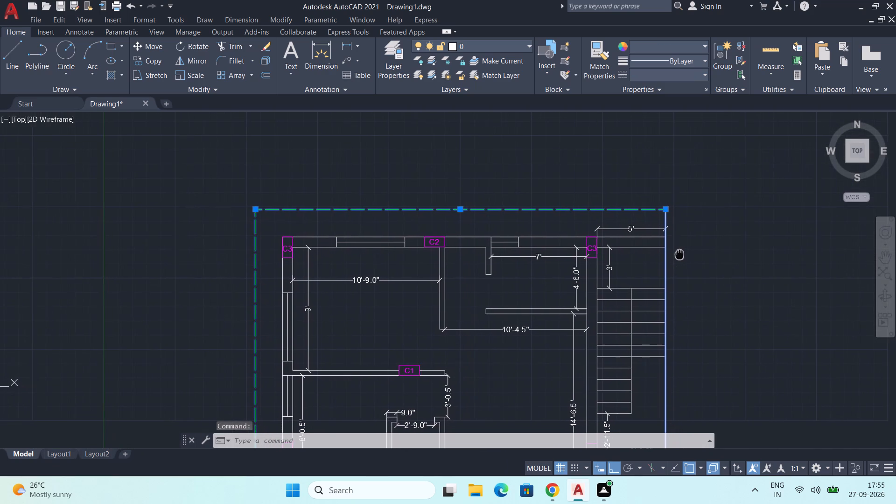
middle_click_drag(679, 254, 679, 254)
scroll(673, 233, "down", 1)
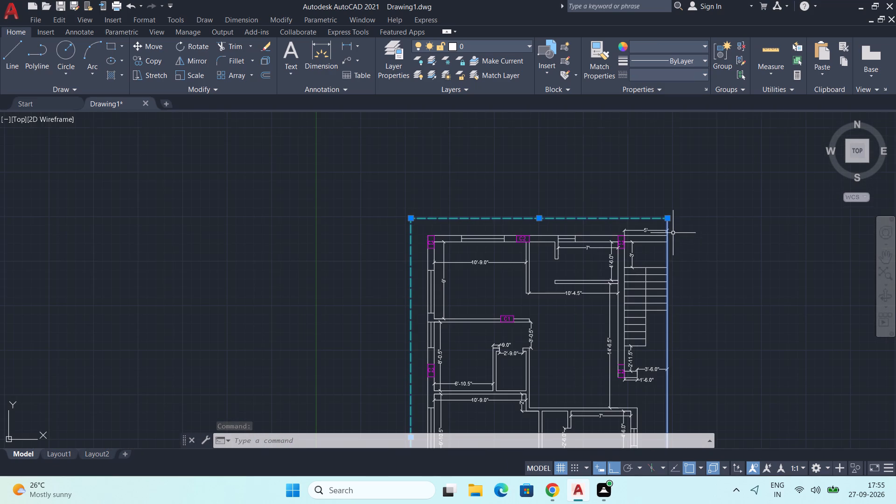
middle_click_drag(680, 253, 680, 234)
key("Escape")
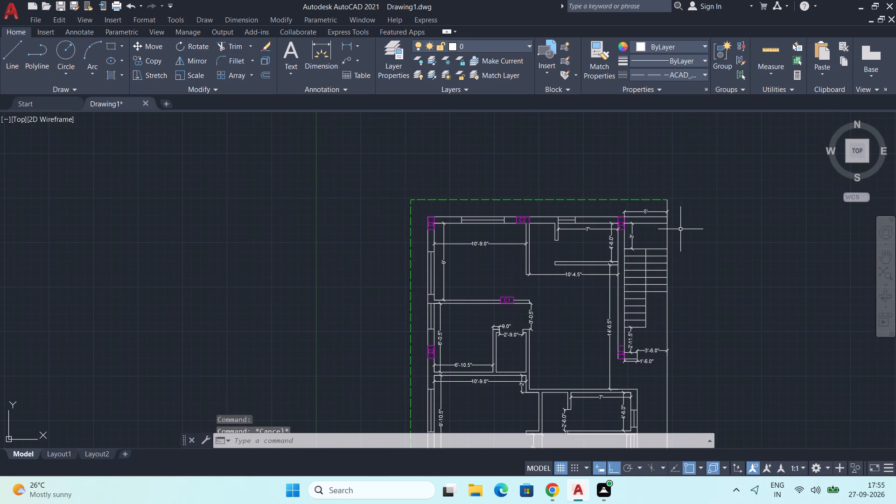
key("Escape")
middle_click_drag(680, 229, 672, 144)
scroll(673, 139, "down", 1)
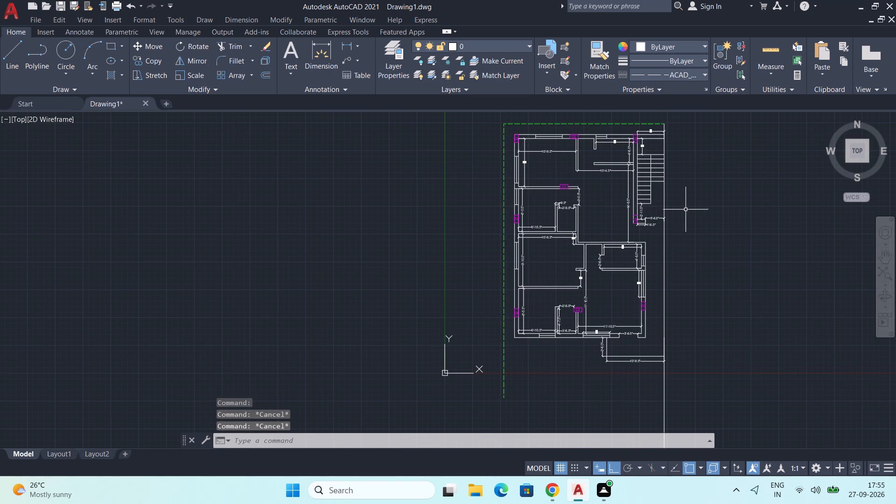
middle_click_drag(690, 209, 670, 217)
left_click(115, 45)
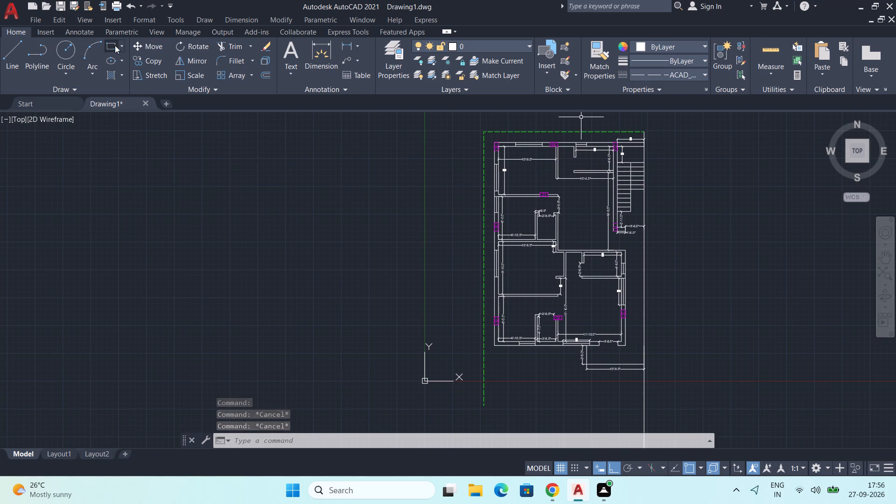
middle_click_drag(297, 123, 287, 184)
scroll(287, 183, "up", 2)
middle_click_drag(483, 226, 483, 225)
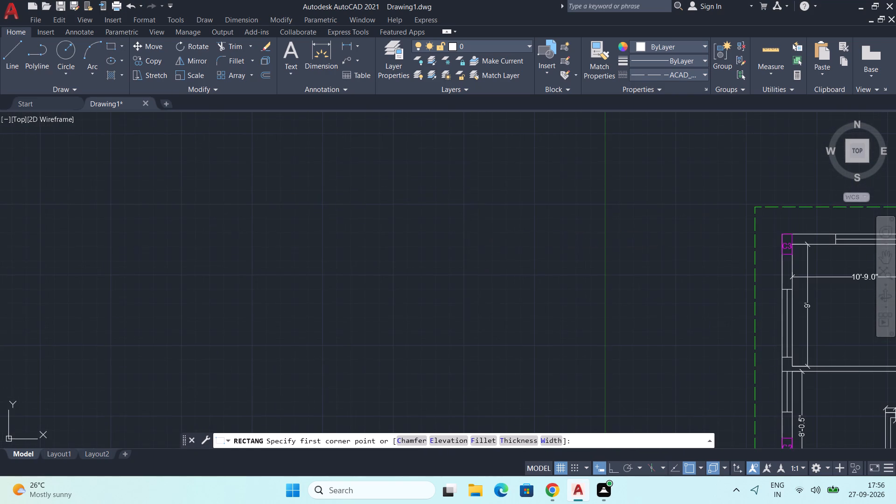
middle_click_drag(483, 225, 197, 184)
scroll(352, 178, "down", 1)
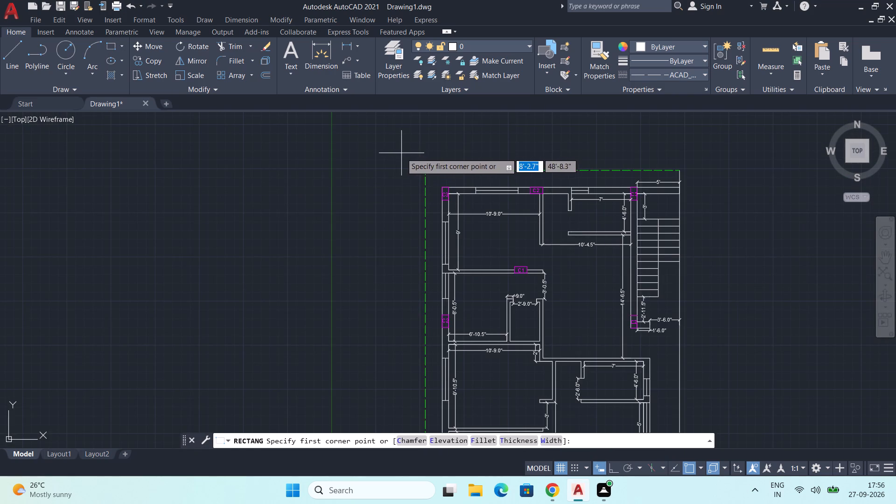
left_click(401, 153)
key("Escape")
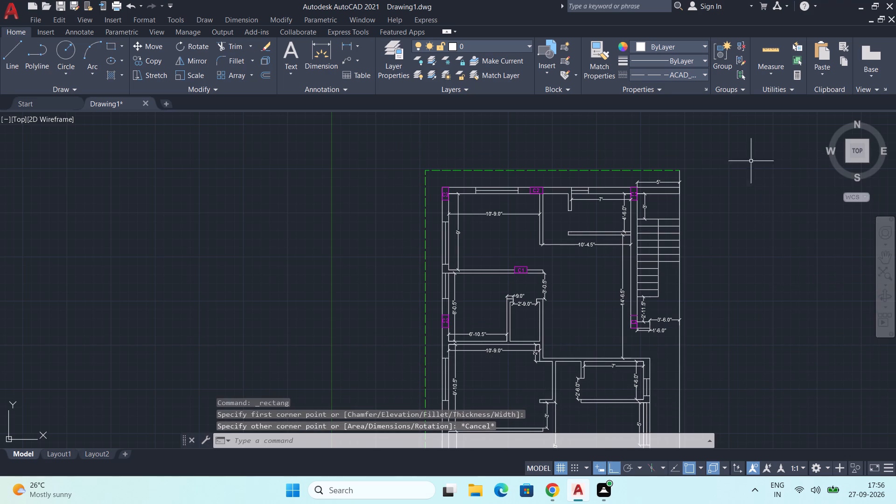
Set the current linetype to ByLayer with no object selected.
left_click(688, 74)
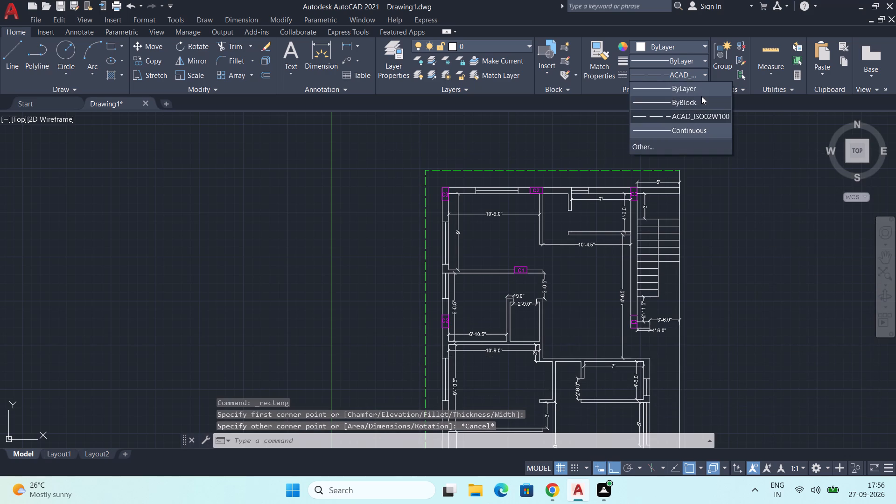
left_click(703, 90)
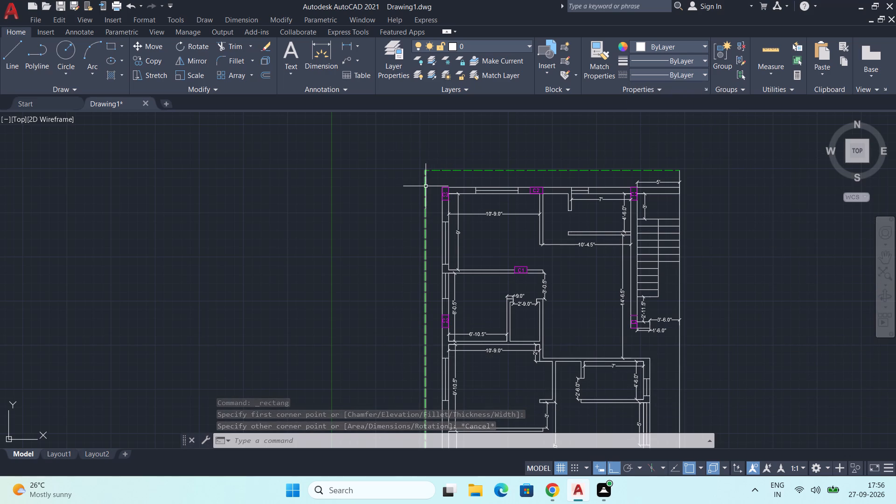
Draw a rectangle around the whole floor plan, starting outside the upper-left corner of the green dashed boundary.
left_click(105, 45)
left_click(383, 143)
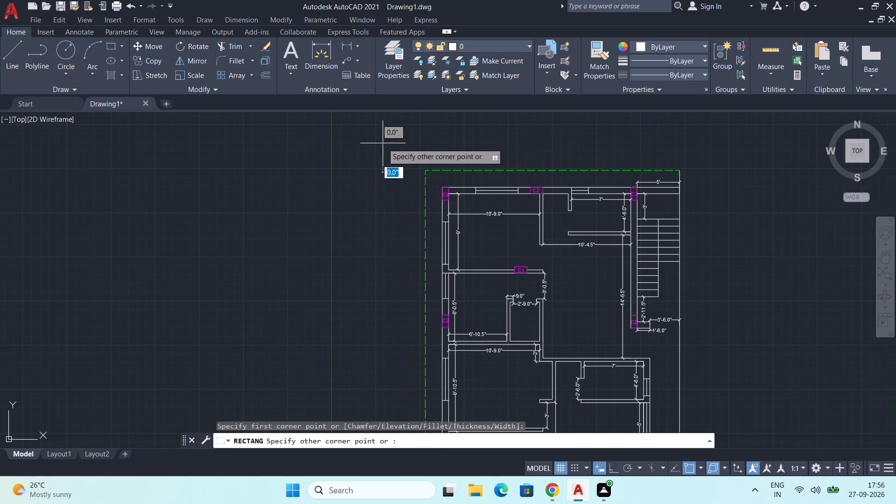
scroll(783, 441, "down", 1)
middle_click_drag(783, 443, 720, 244)
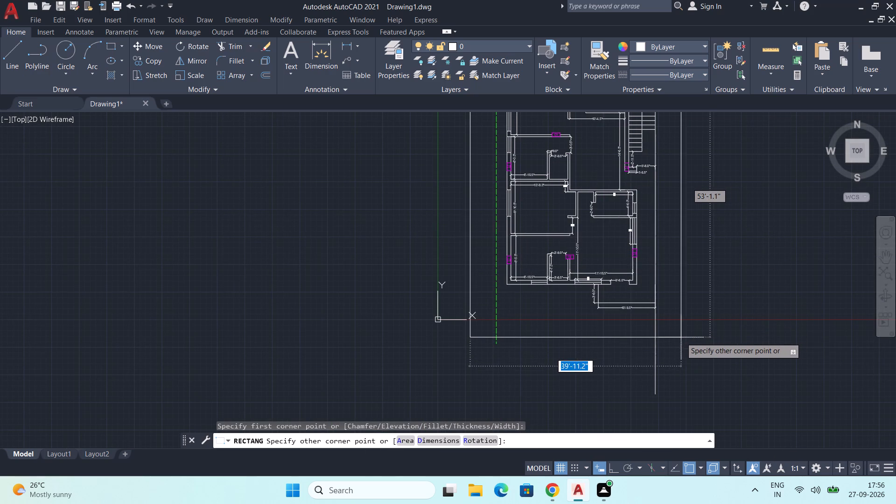
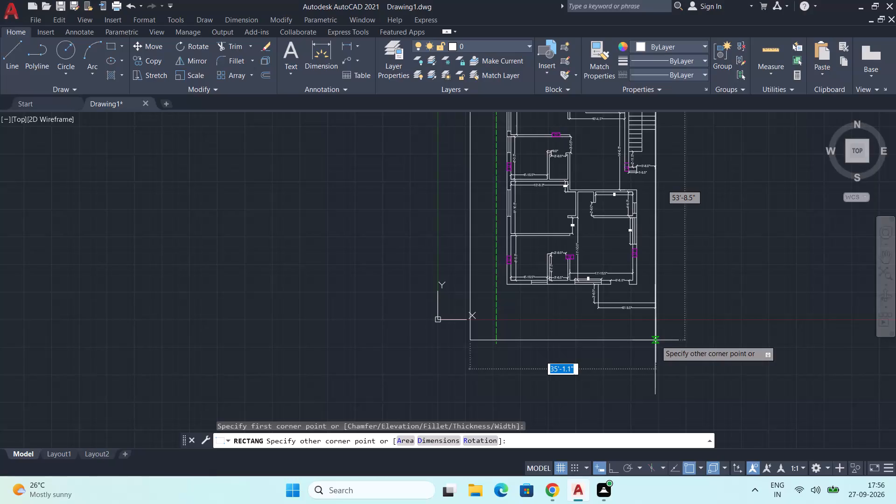
Finish the outer rectangle about 39' by 50', setting its opposite corner below and beyond the plan's lower-right corner.
left_click(675, 323)
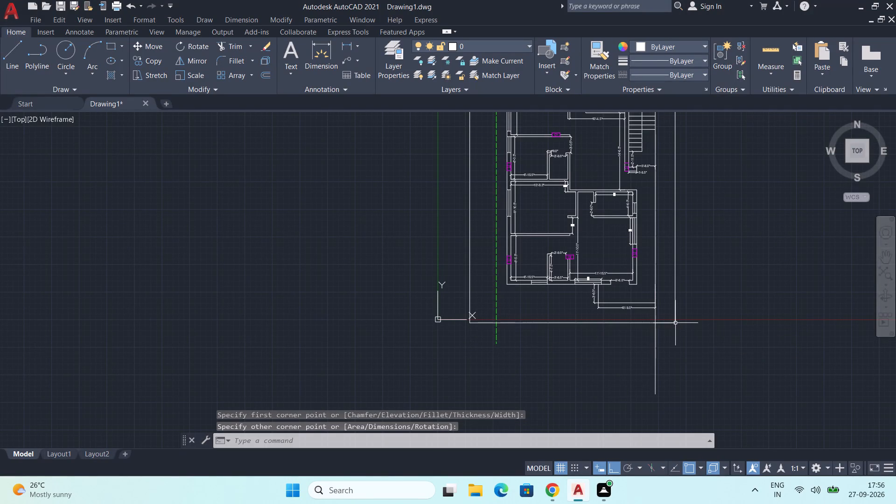
Trim the green dashed boundary line and the long vertical line by the porch where they extend below the outer rectangle.
key("t")
key("r")
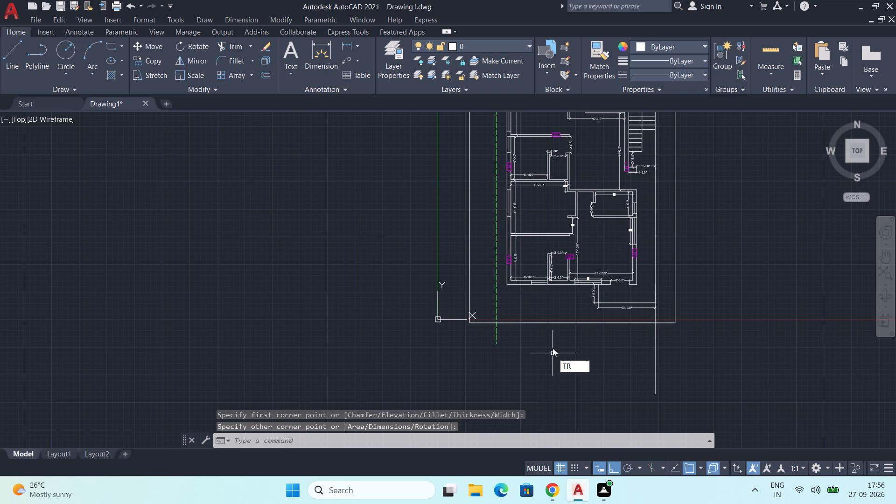
key("Return")
scroll(480, 337, "up", 2)
left_click(495, 327)
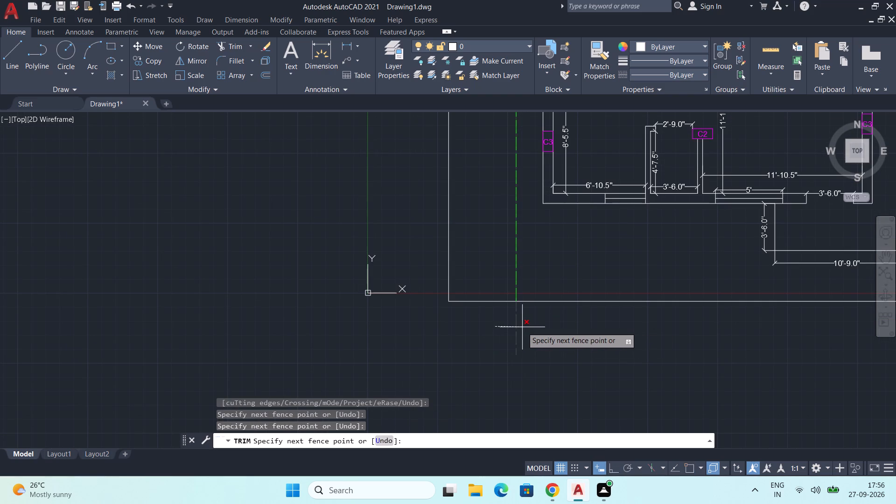
left_click(522, 327)
scroll(568, 332, "down", 1)
middle_click_drag(572, 335, 517, 343)
left_click(696, 380)
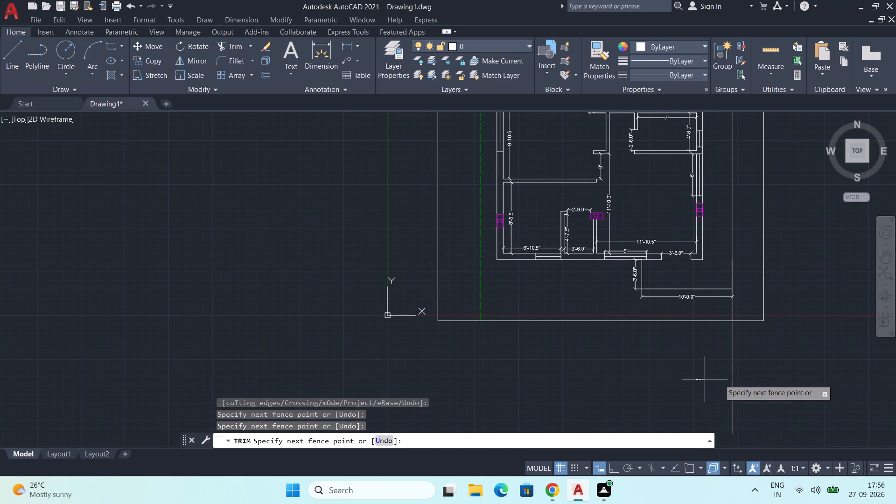
left_click(774, 378)
scroll(602, 382, "down", 2)
key("space")
Add the multiline text BED ROOM inside the upper-left room, below its 10'-9.0" dimension.
scroll(553, 291, "up", 2)
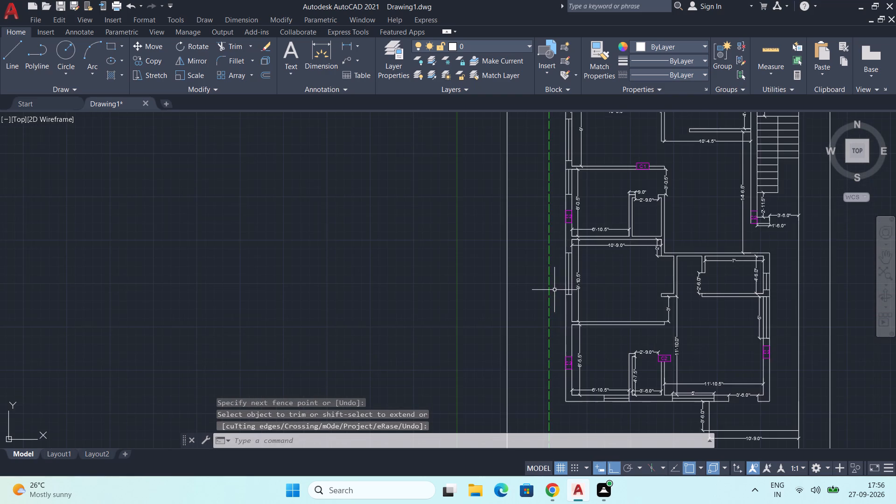
middle_click_drag(609, 294, 497, 406)
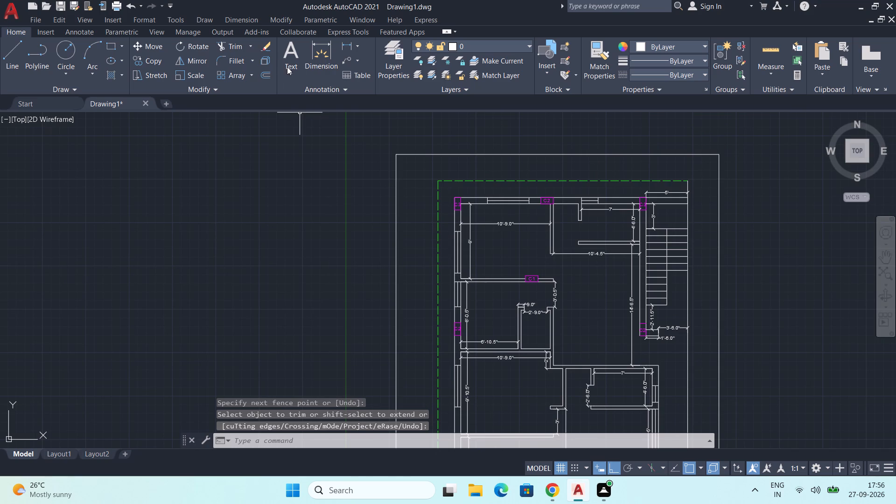
left_click(287, 67)
left_click(329, 94)
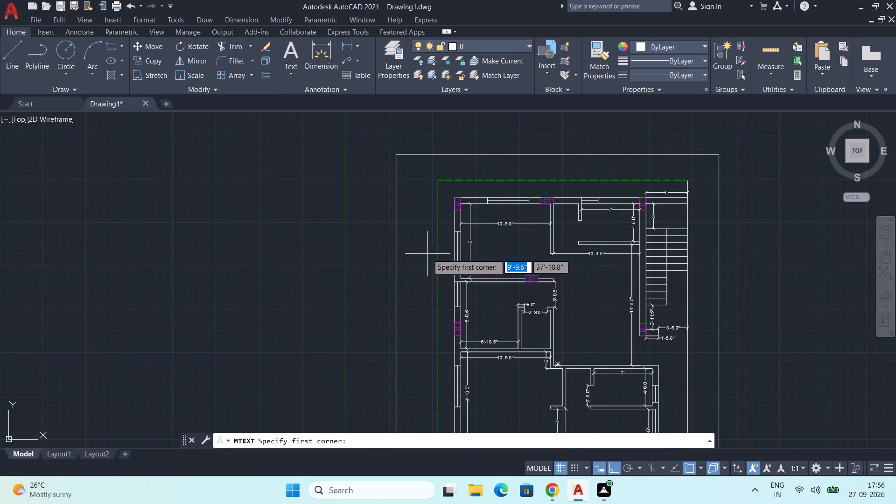
middle_click_drag(428, 253, 421, 311)
scroll(440, 308, "up", 2)
middle_click_drag(509, 337, 476, 323)
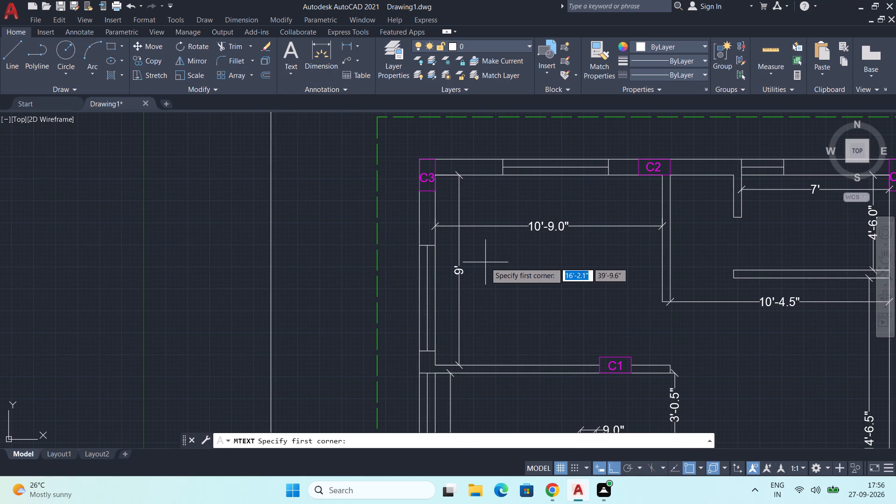
left_click(488, 259)
left_click(626, 333)
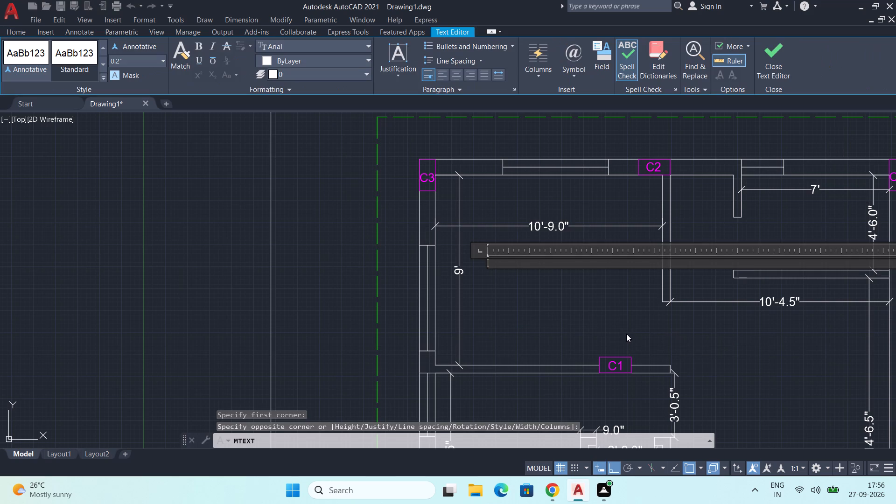
type("BED RPP")
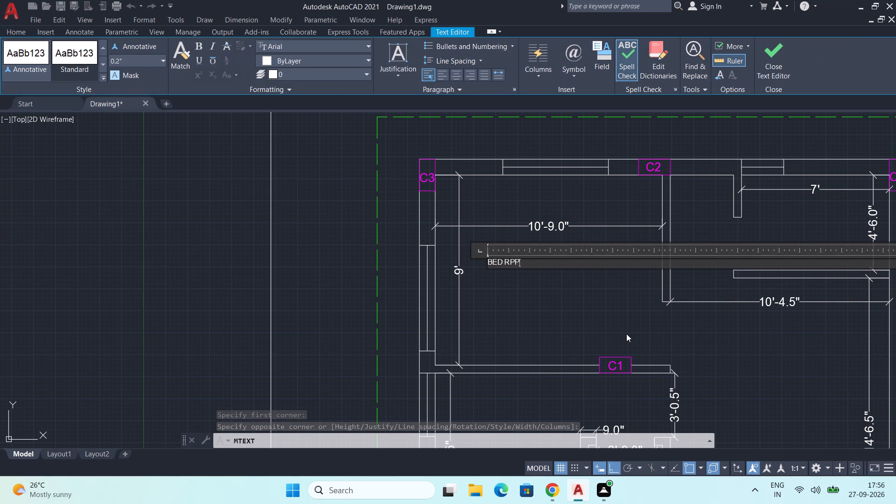
key("BackSpace")
key("BackSpace")
type("OOM")
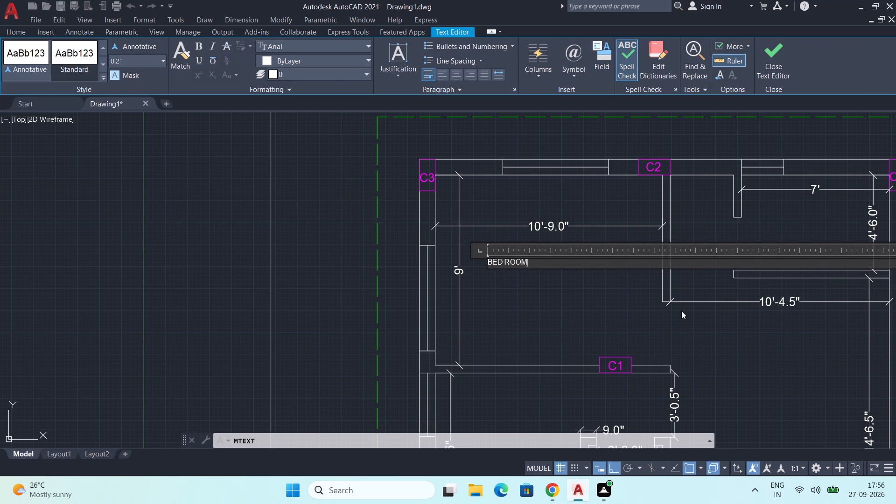
Set the height of the whole BED ROOM text to 6.0" and finish editing it.
double_click(535, 262)
left_click_drag(535, 262, 509, 261)
left_click_drag(509, 261, 477, 264)
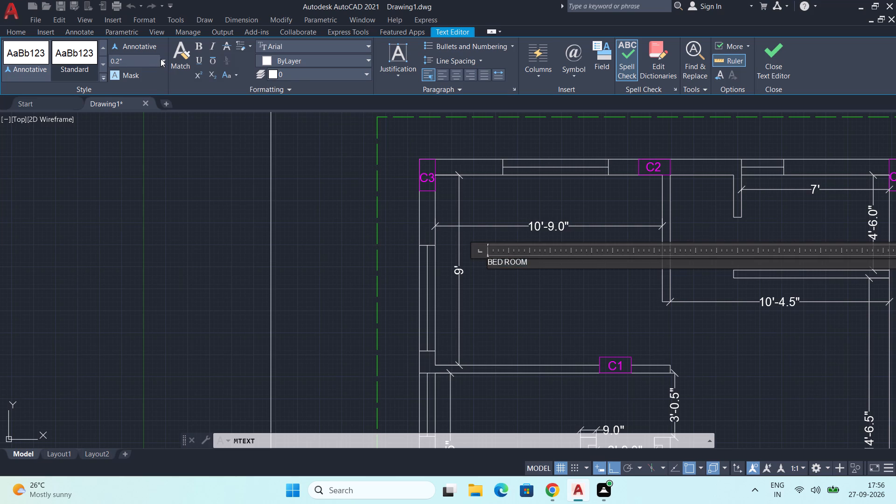
left_click(161, 58)
left_click(142, 86)
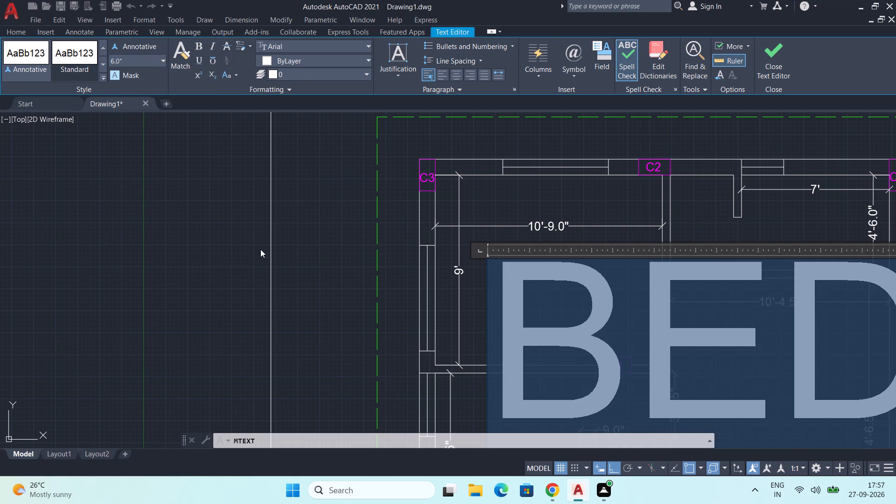
left_click(298, 257)
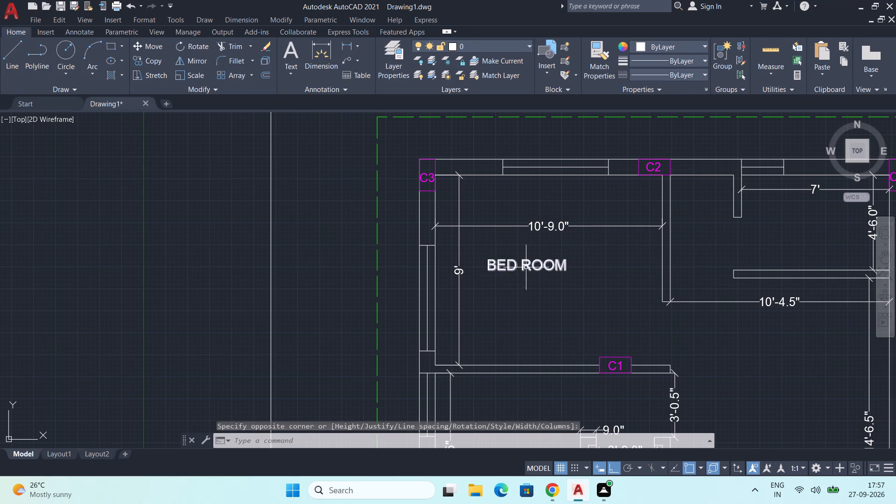
left_click(526, 267)
scroll(530, 271, "down", 2)
key("Escape")
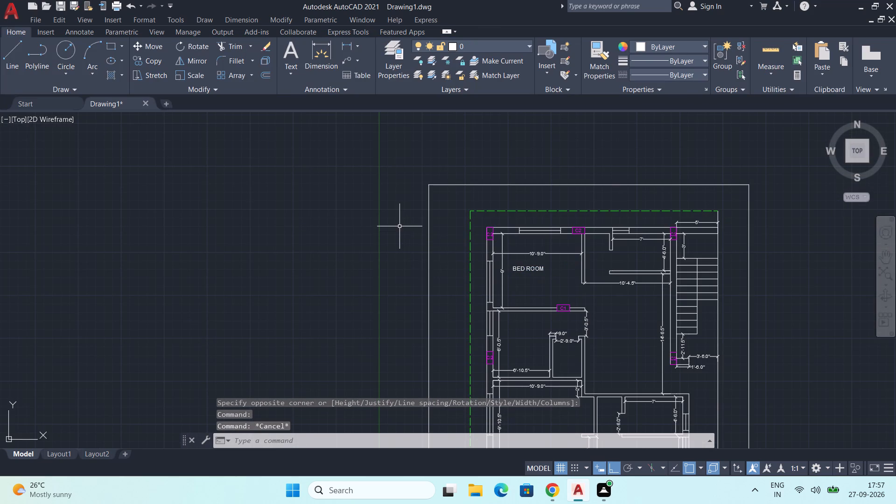
Copy the BED ROOM label with ortho off into the small 7' wide room at the plan's upper right.
middle_click_drag(465, 291, 343, 255)
scroll(394, 236, "up", 1)
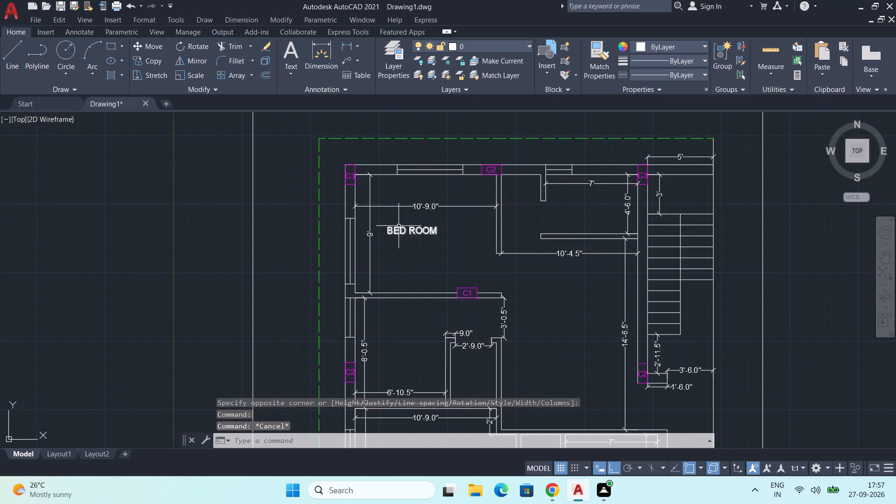
left_click(420, 232)
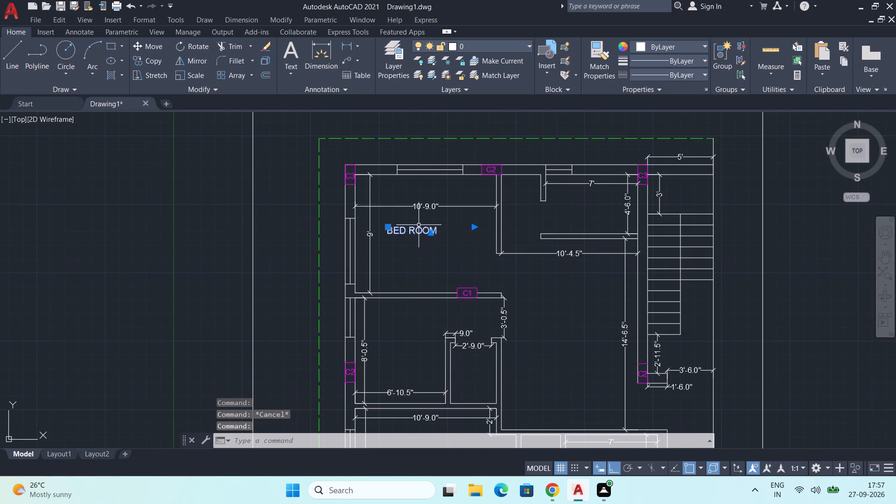
type("CO")
key("Return")
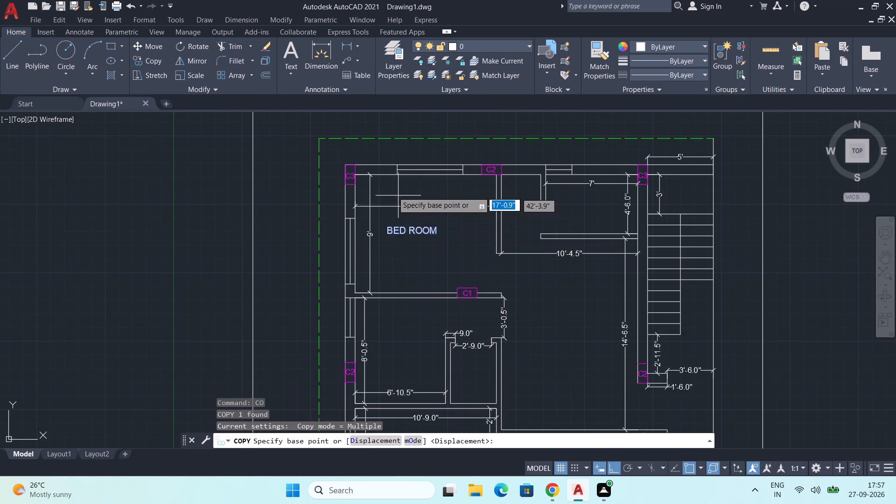
left_click(386, 225)
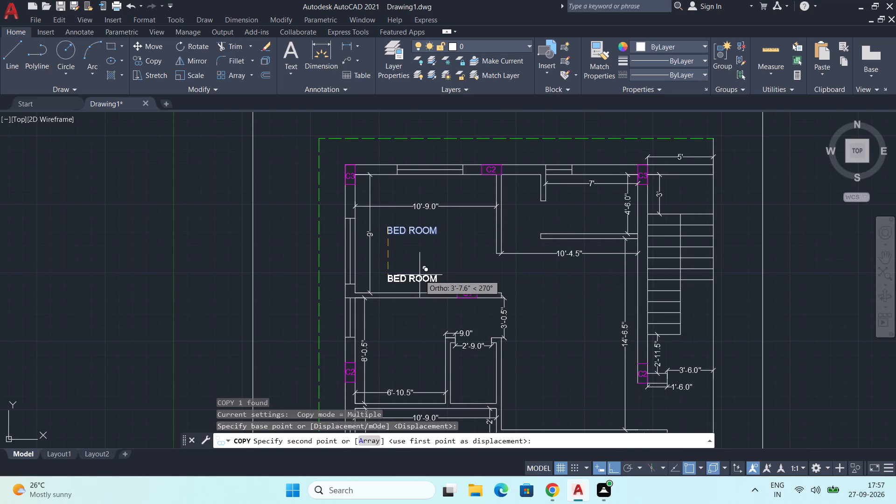
scroll(572, 223, "up", 1)
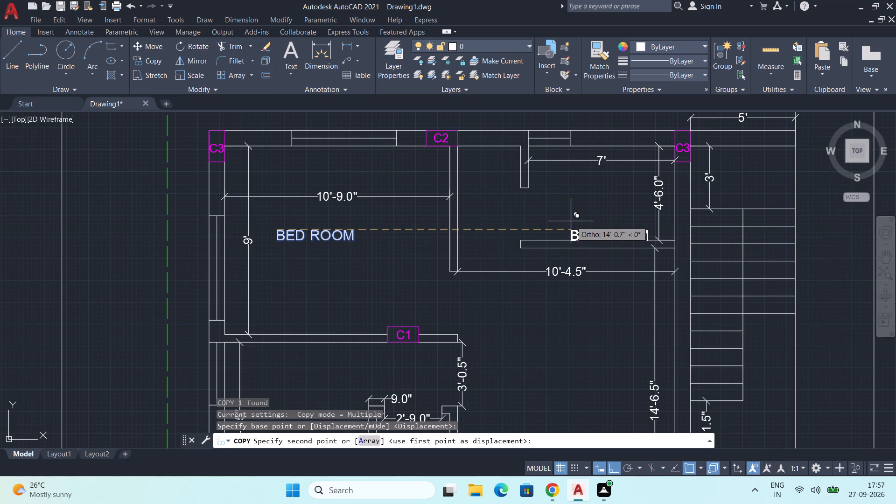
key("F8")
scroll(555, 199, "up", 1)
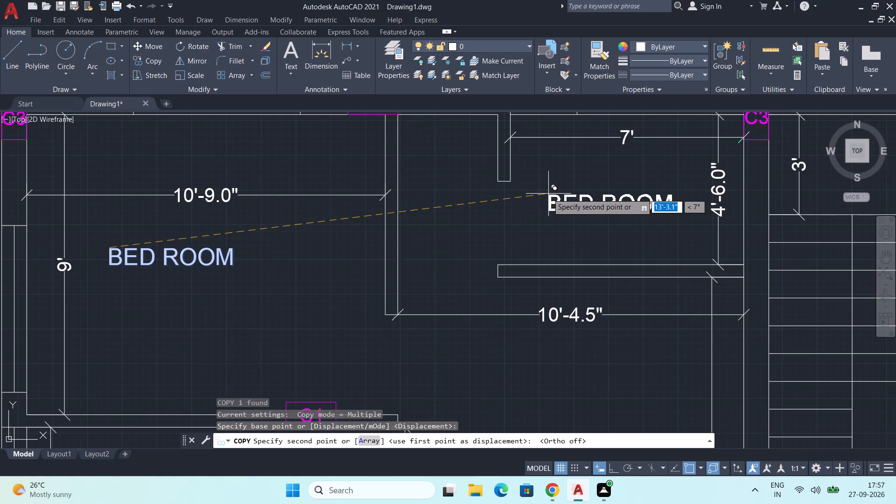
left_click(548, 193)
Place further BED ROOM copies in the 8'-0.5" room below the first bedroom and in the central hall beside it.
middle_click_drag(566, 337, 562, 259)
scroll(561, 260, "down", 1)
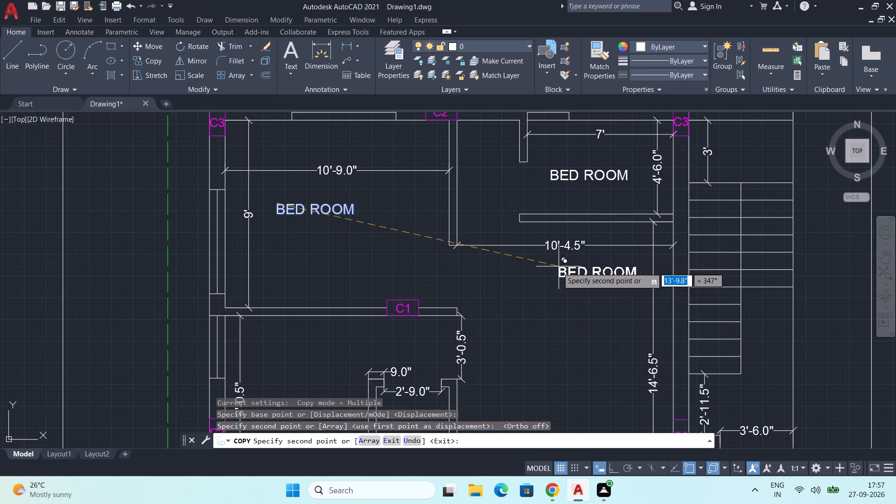
middle_click_drag(472, 311, 497, 218)
scroll(302, 266, "up", 1)
left_click(272, 259)
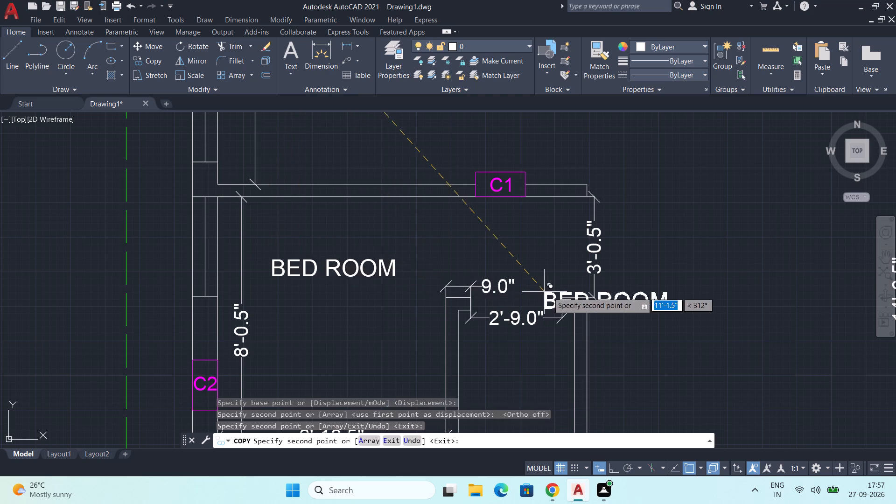
scroll(548, 292, "down", 1)
middle_click_drag(530, 287, 471, 286)
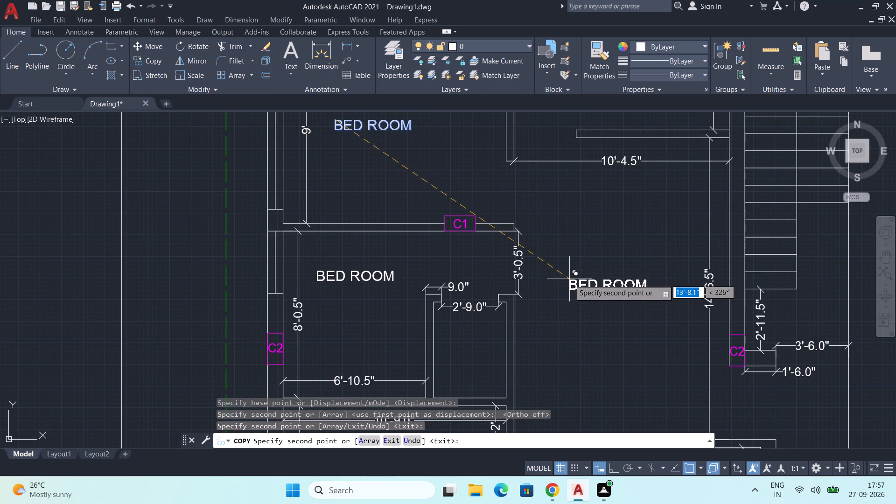
left_click(570, 300)
Place BED ROOM copies in the 9'-10.5" room and in the 8'-5.5" room at the plan's lower left.
scroll(565, 336, "down", 1)
middle_click_drag(565, 345, 583, 212)
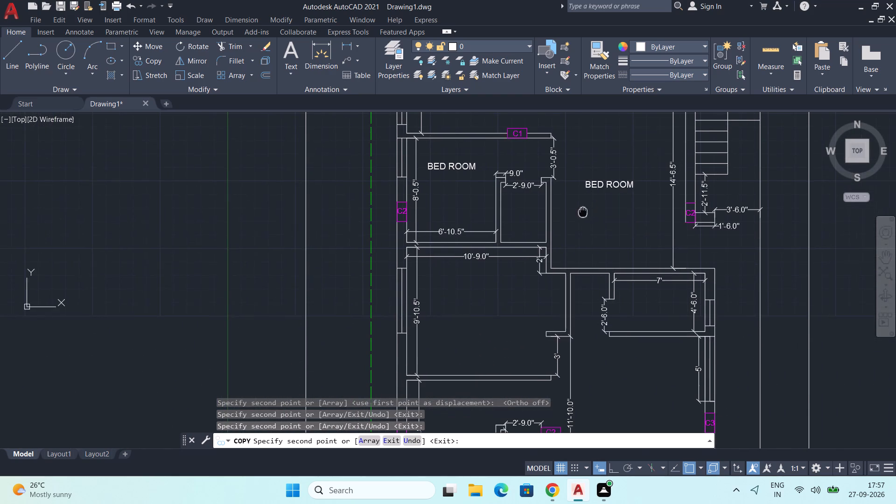
middle_click_drag(583, 212, 583, 210)
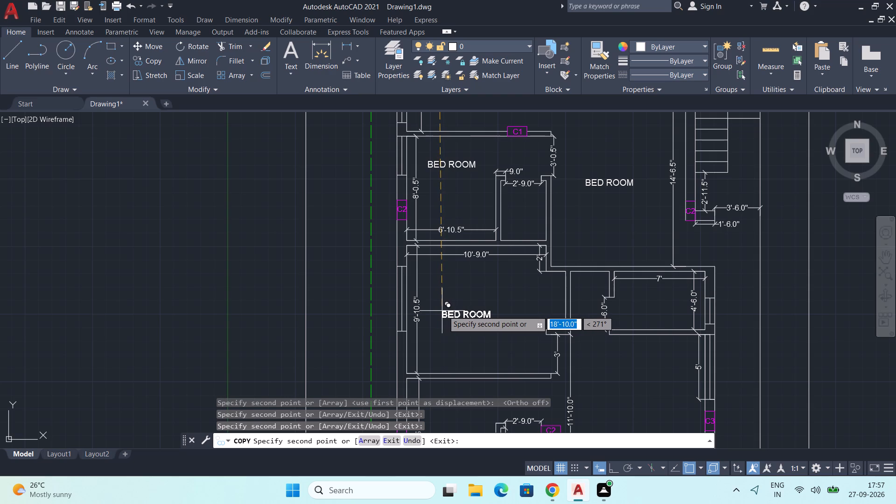
left_click(444, 304)
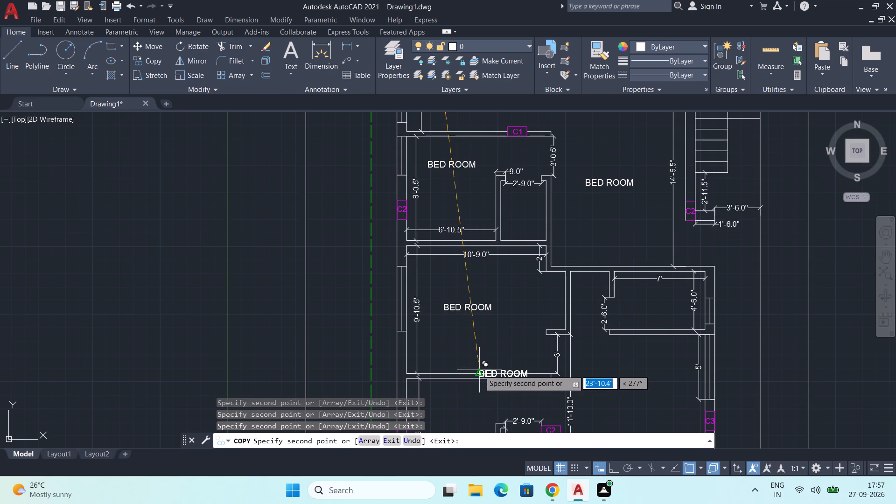
middle_click_drag(483, 358, 491, 254)
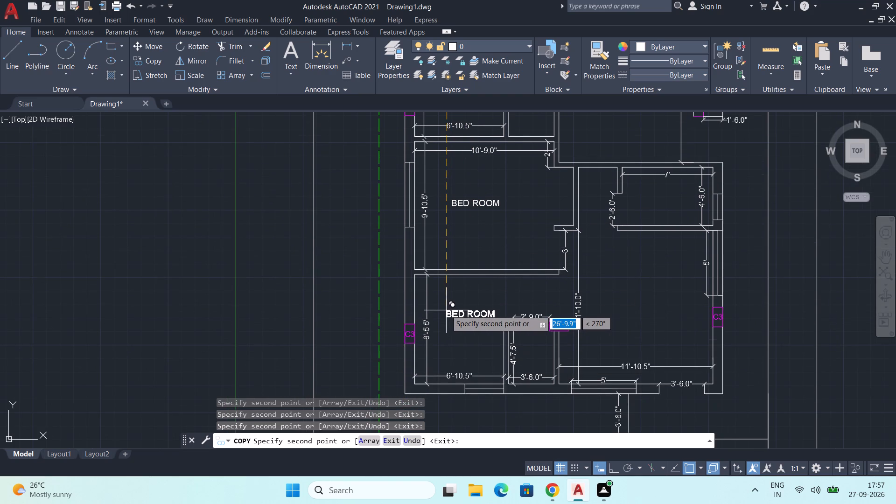
left_click(446, 310)
Place a BED ROOM copy in the small 3'-6.0" wide room beside column C2 and end the copying.
scroll(507, 357, "up", 2)
scroll(531, 314, "up", 2)
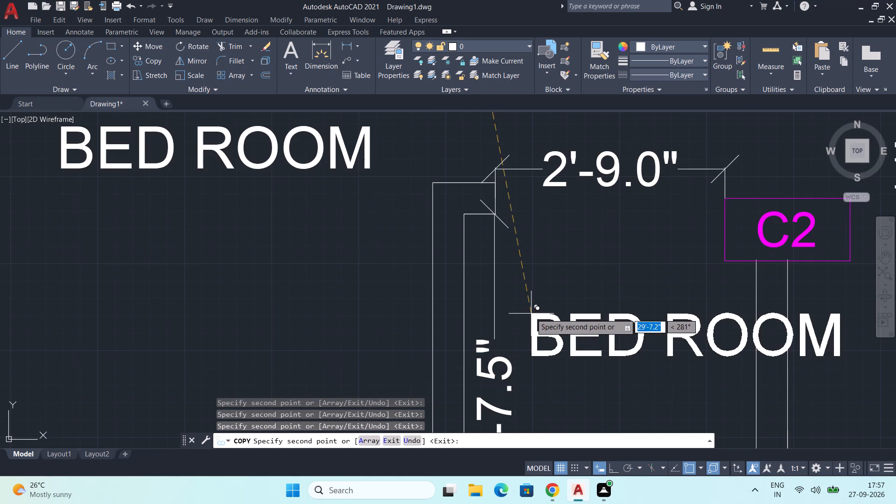
left_click(504, 288)
scroll(562, 322, "down", 2)
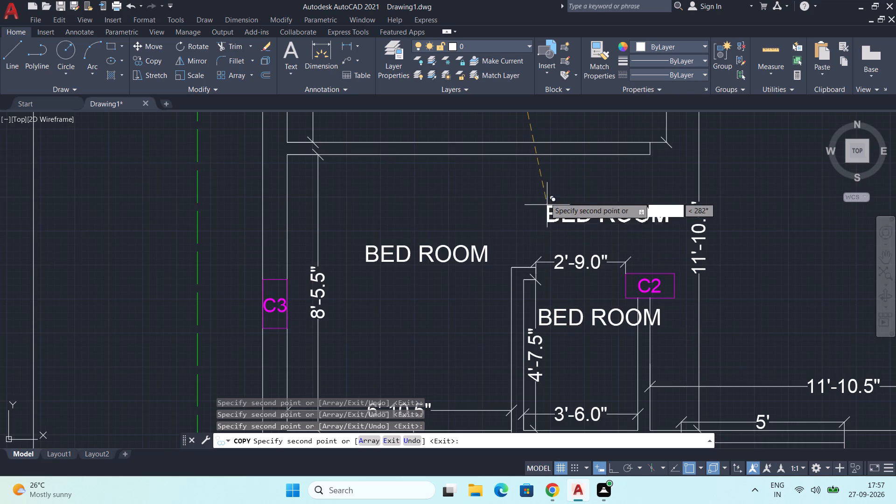
scroll(545, 187, "down", 1)
middle_click_drag(543, 183, 562, 369)
middle_click_drag(557, 201, 565, 306)
scroll(569, 219, "up", 2)
scroll(569, 214, "down", 2)
scroll(590, 285, "down", 2)
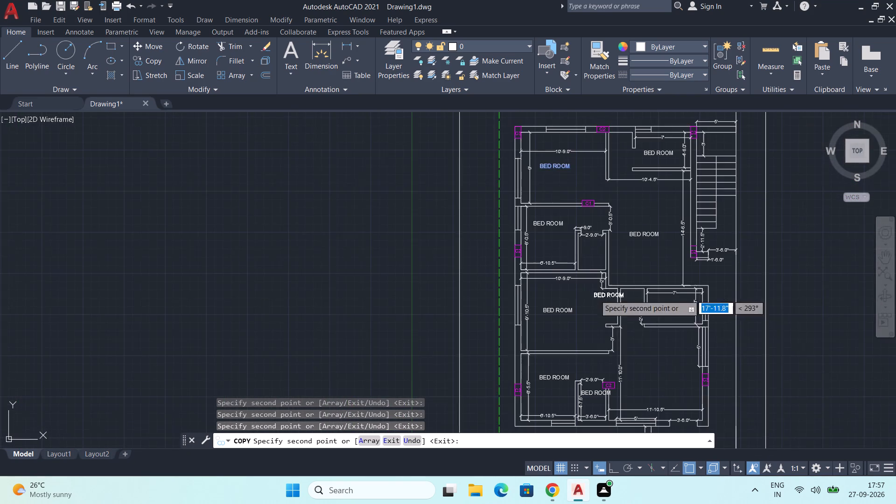
middle_click_drag(634, 332, 463, 188)
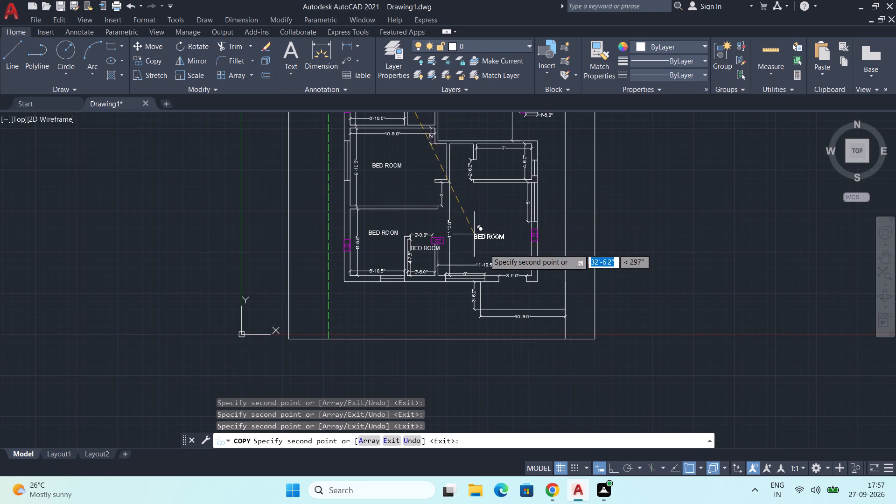
scroll(476, 213, "up", 2)
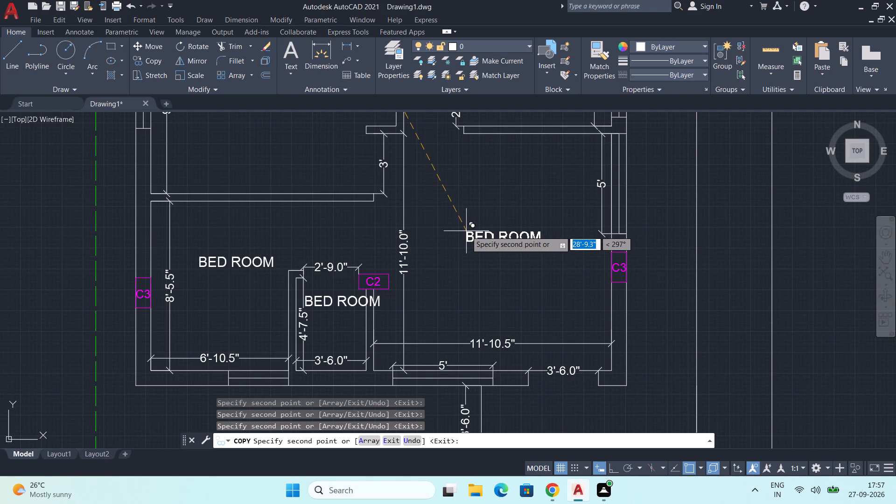
key("Escape")
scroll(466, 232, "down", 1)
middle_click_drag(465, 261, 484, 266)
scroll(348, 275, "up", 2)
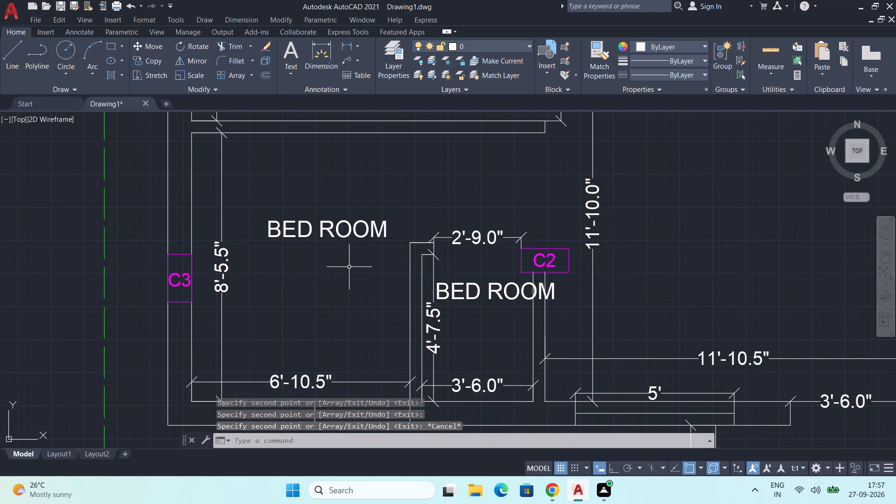
Change the BED ROOM label in the 8'-5.5" room at the plan's lower left to KITCHEN.
double_click(339, 235)
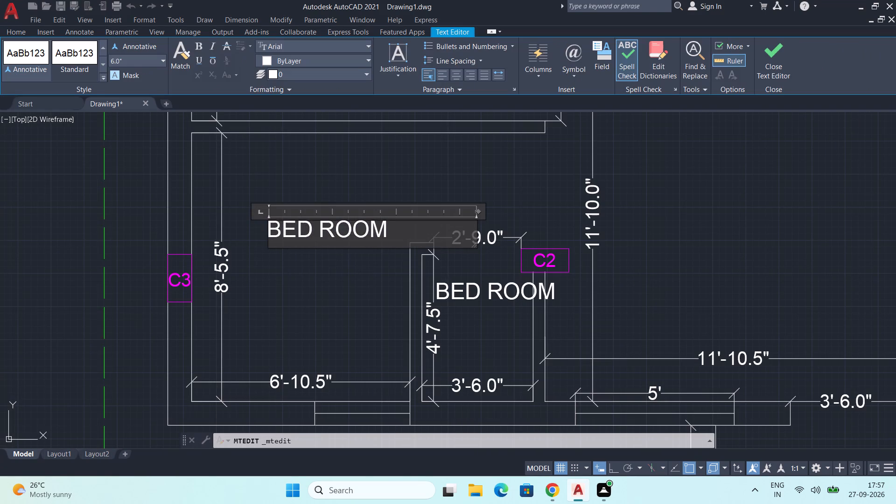
left_click_drag(391, 227, 262, 225)
type("KITCHEN")
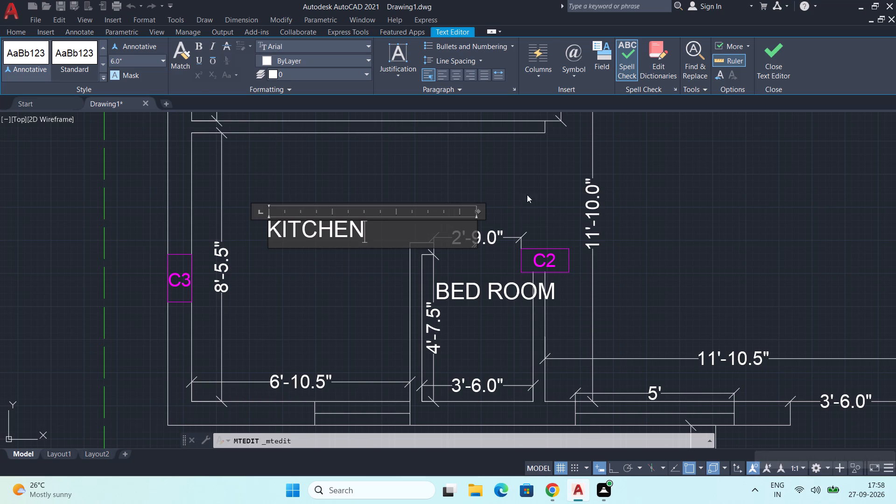
left_click(527, 179)
Delete the BED ROOM label from the 8'-0.5" room below column C1.
scroll(391, 204, "down", 2)
middle_click_drag(414, 157, 427, 342)
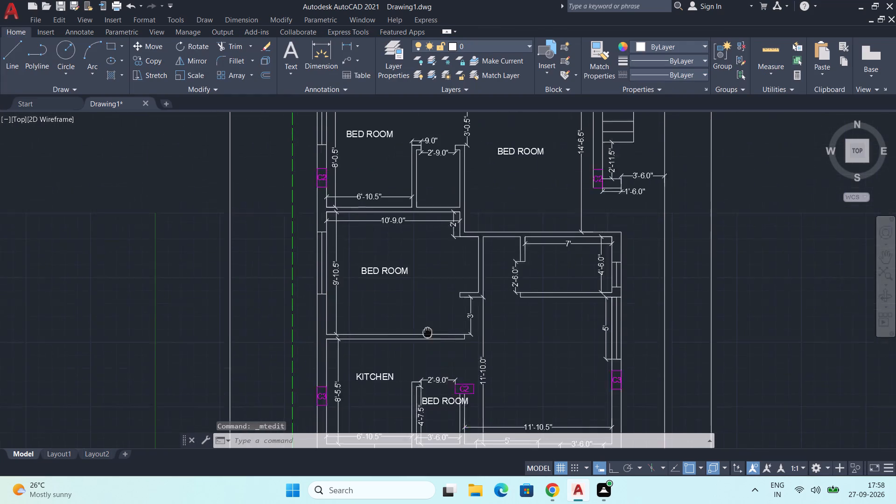
middle_click_drag(427, 342, 427, 380)
left_click(372, 193)
key("Delete")
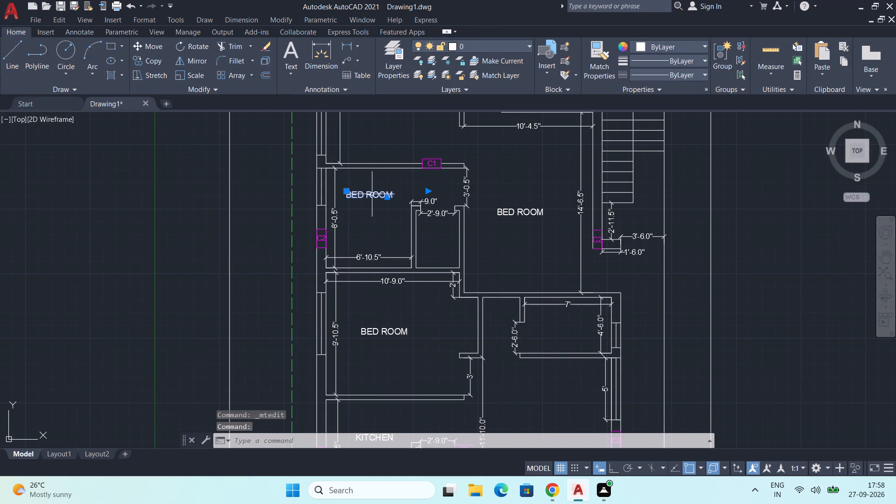
Copy the KITCHEN label into the 8'-0.5" room below column C1 and end the copying.
middle_click_drag(407, 250, 417, 214)
middle_click_drag(446, 318, 449, 251)
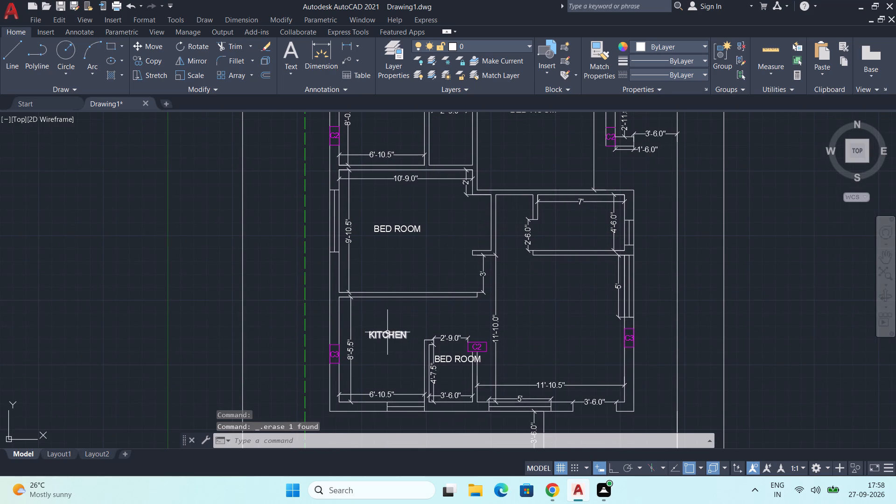
left_click(387, 332)
key("c")
key("o")
key("Return")
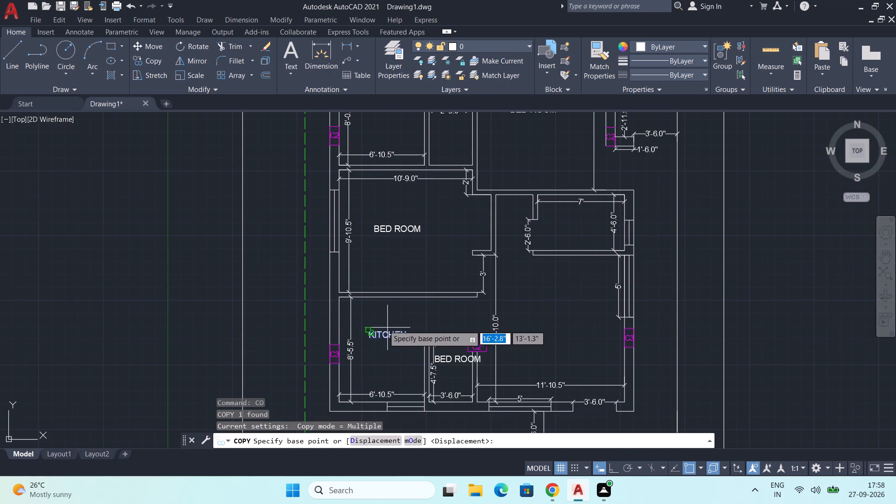
left_click_drag(371, 329, 371, 318)
middle_click_drag(396, 188, 390, 319)
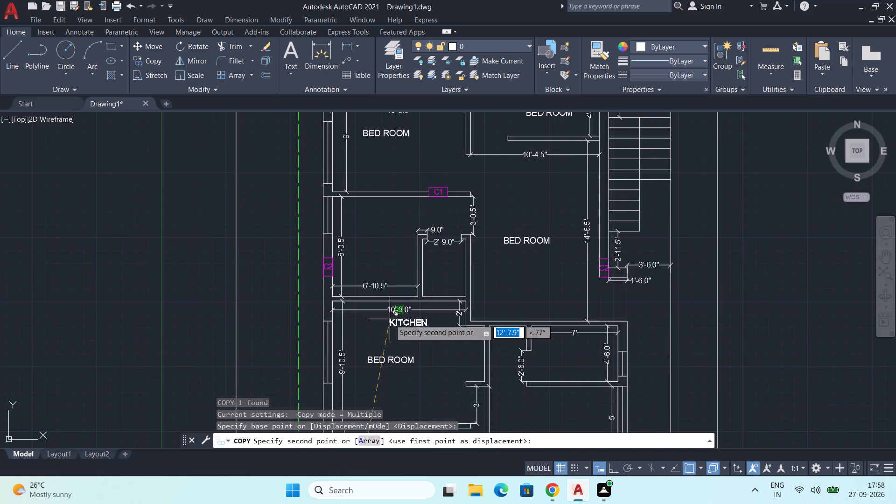
left_click(361, 217)
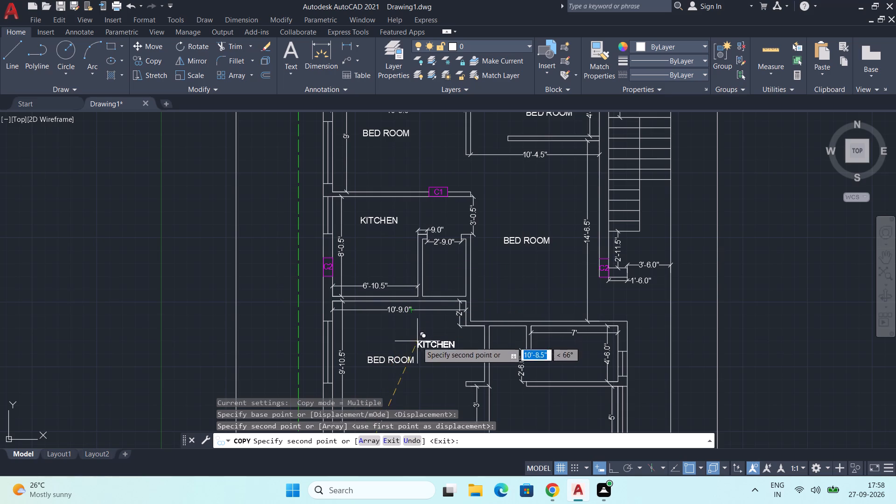
key("Escape")
Change the BED ROOM label in the small 3'-6.0" wide room beside column C2 to POOJA.
middle_click_drag(418, 340, 416, 222)
middle_click_drag(501, 366, 494, 261)
scroll(487, 275, "up", 2)
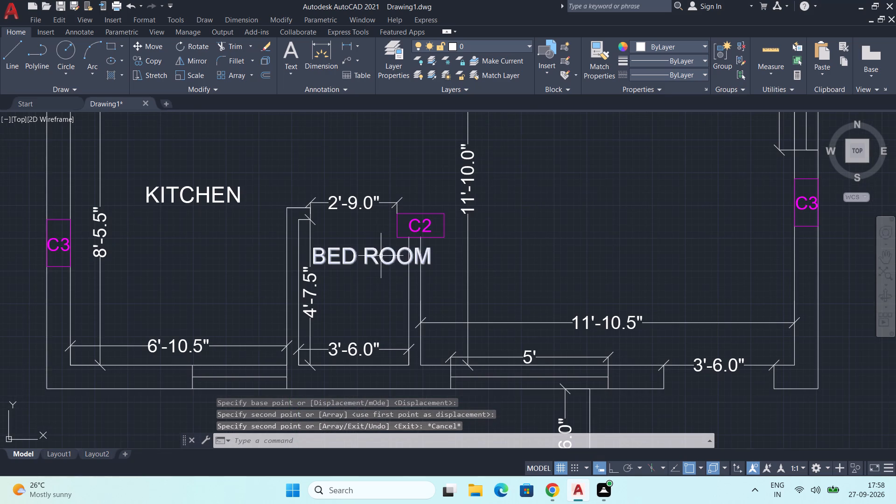
double_click(380, 254)
left_click_drag(437, 256, 310, 258)
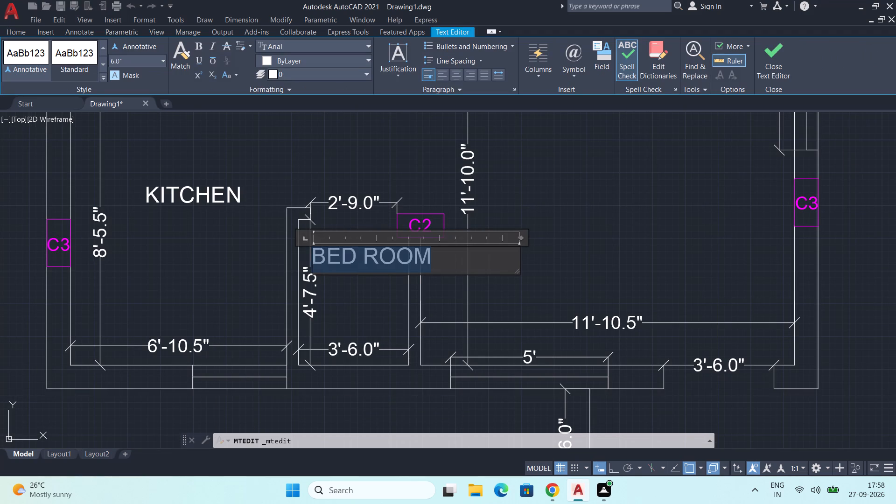
left_click_drag(310, 258, 309, 258)
type("POOJ")
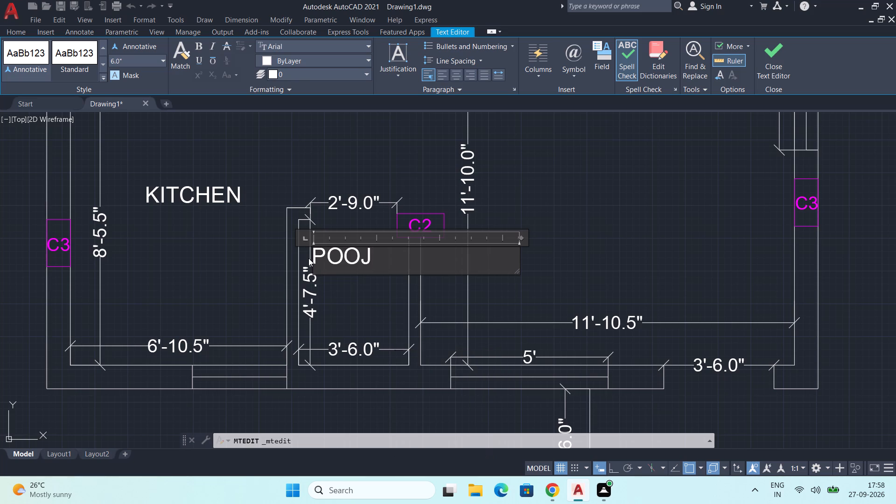
key("a")
key("BackSpace")
key("a")
key("BackSpace")
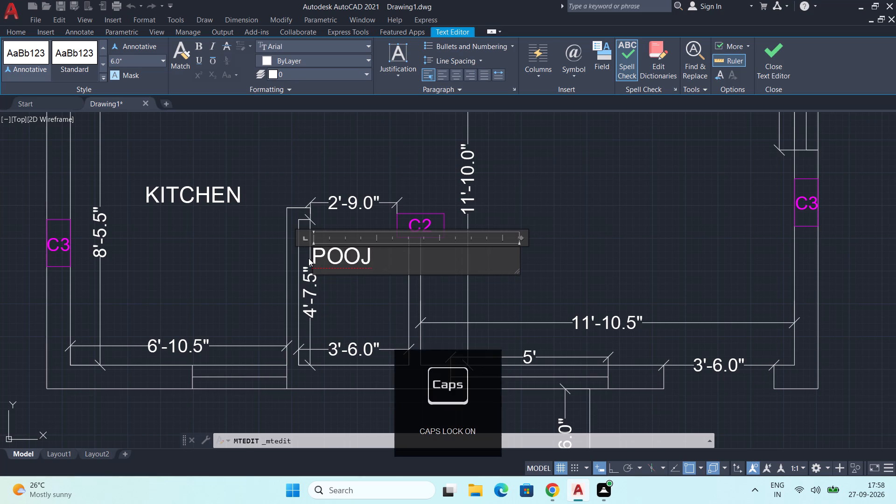
key("a")
left_click(259, 255)
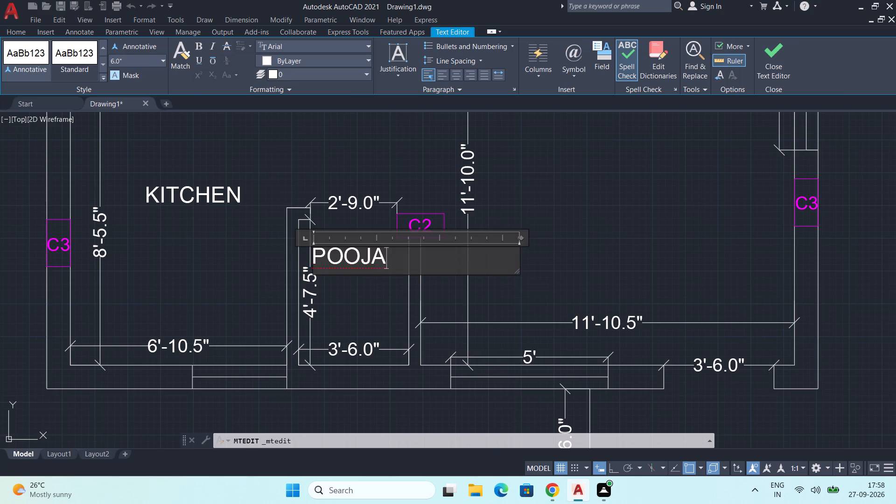
Move the POOJA label slightly right and down within its room, away from the 4'-7.5" dimension.
scroll(382, 252, "up", 2)
left_click(353, 255)
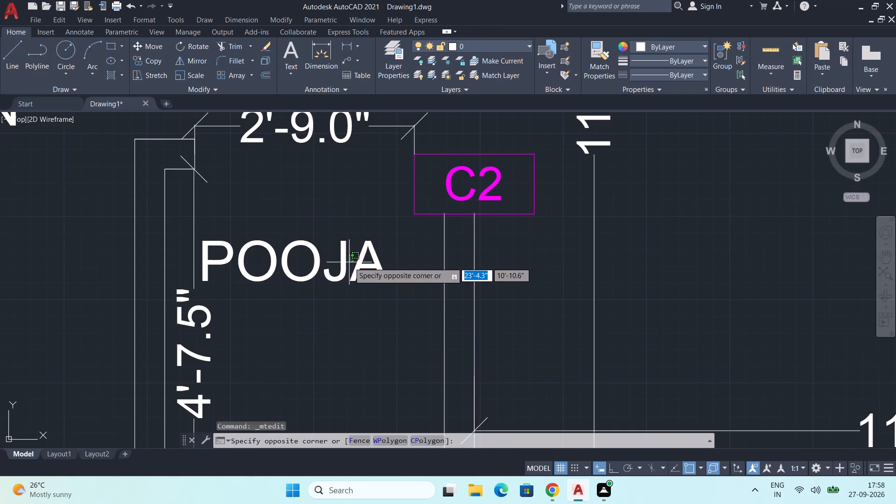
left_click(349, 262)
left_click(341, 274)
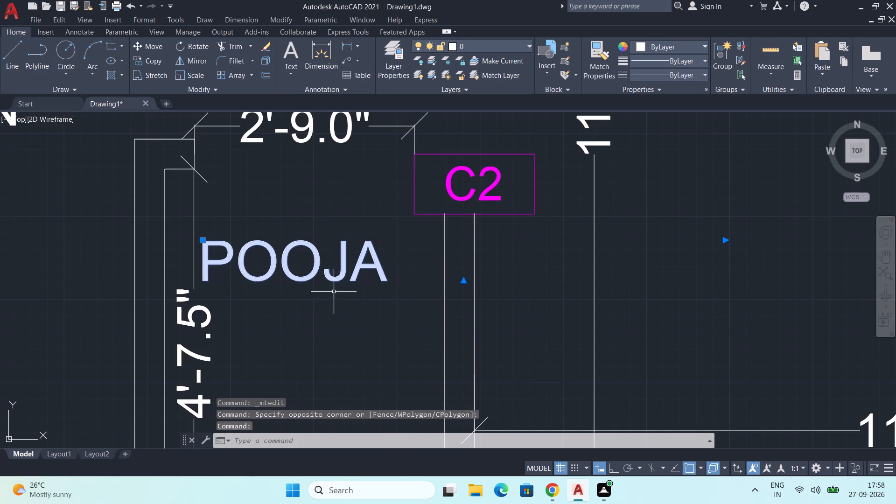
key("m")
key("Return")
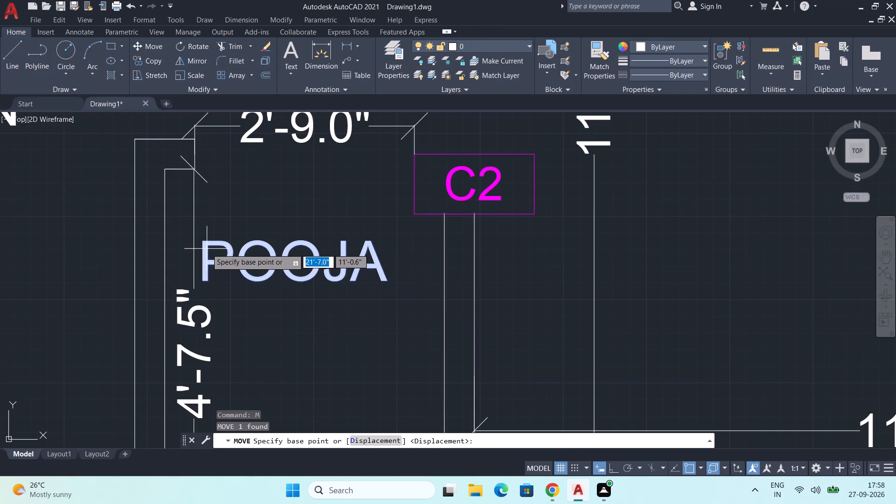
left_click(203, 240)
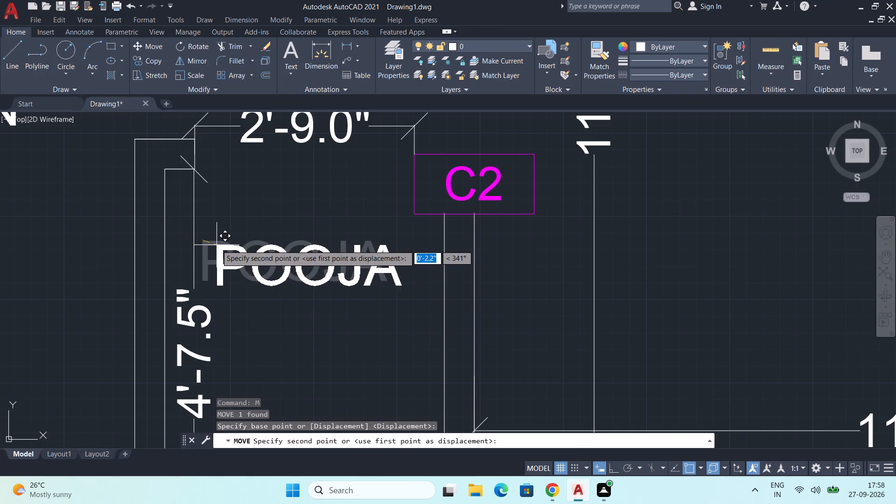
left_click(226, 255)
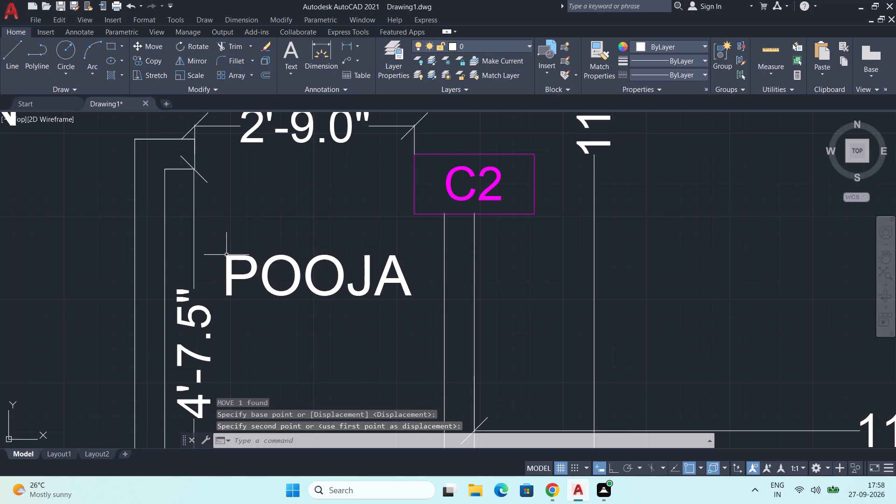
Copy the POOJA label into the small room with the 2'-9.0" dimension beside the upper kitchen and end the copying.
scroll(296, 301, "down", 2)
left_click(297, 293)
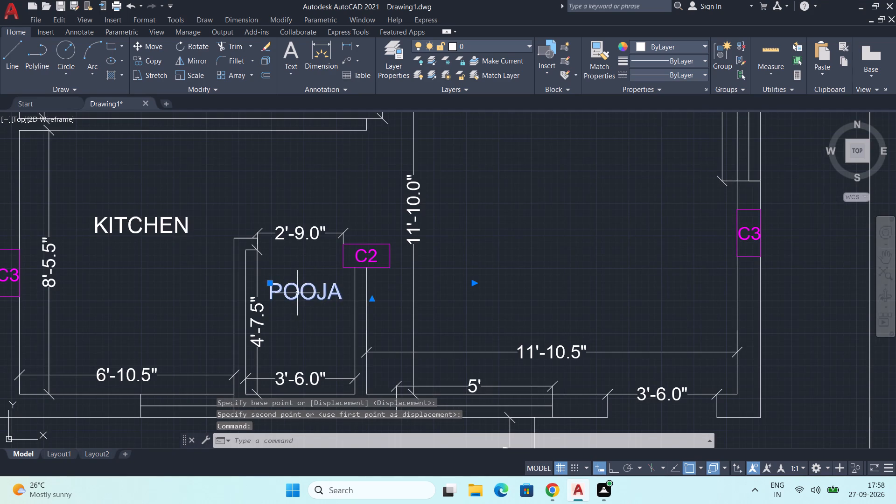
key("c")
key("o")
key("Return")
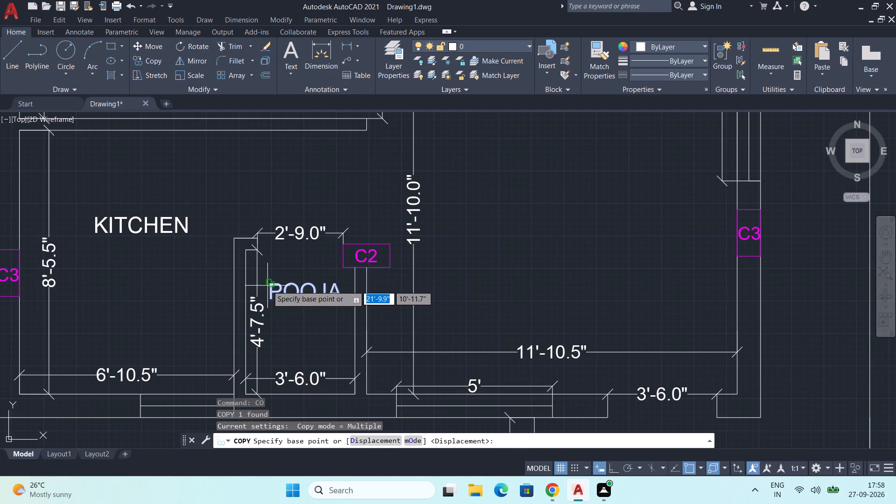
left_click(270, 284)
scroll(248, 133, "down", 2)
middle_click_drag(257, 118, 276, 213)
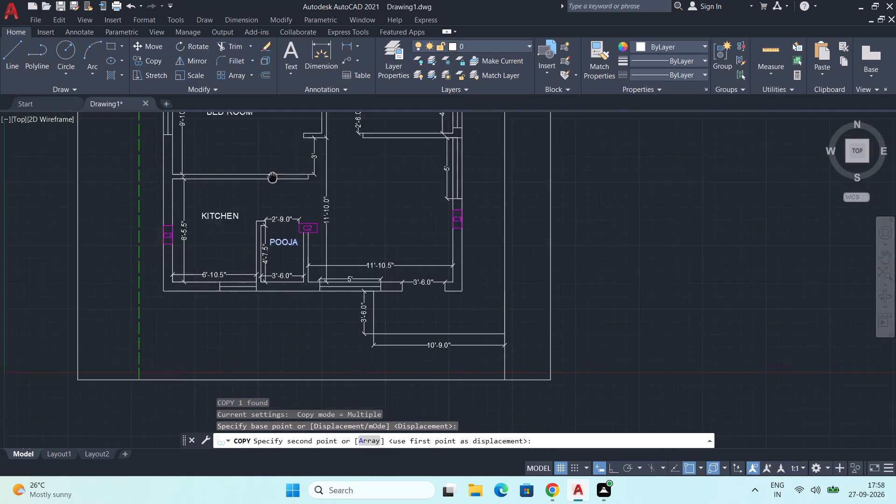
middle_click_drag(276, 213, 289, 369)
scroll(290, 234, "up", 2)
middle_click_drag(289, 219, 296, 297)
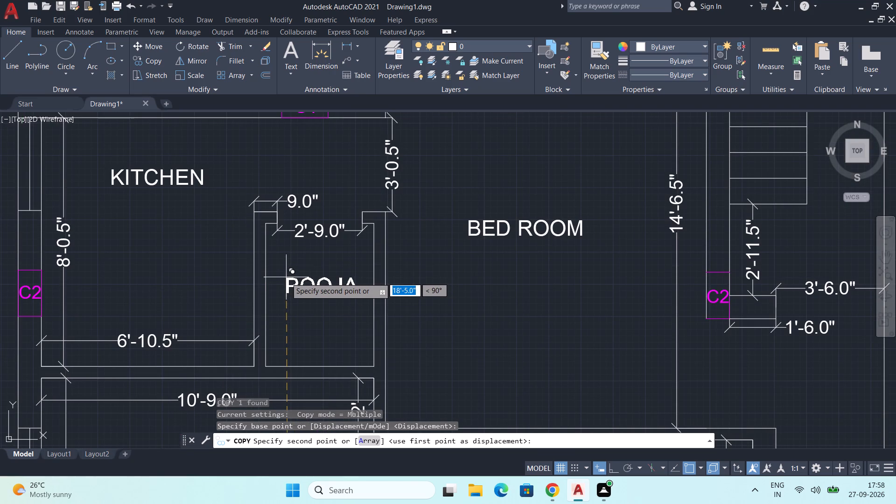
left_click(287, 284)
scroll(352, 298, "down", 2)
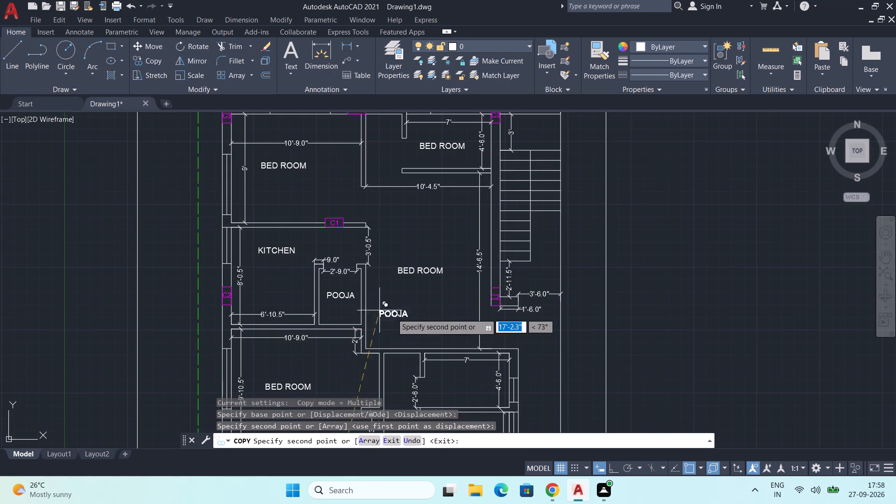
key("Escape")
Change the BED ROOM label in the central 14'-6.5" room beside the staircase to HALL.
middle_click_drag(399, 314, 392, 253)
scroll(394, 258, "down", 2)
scroll(400, 239, "up", 1)
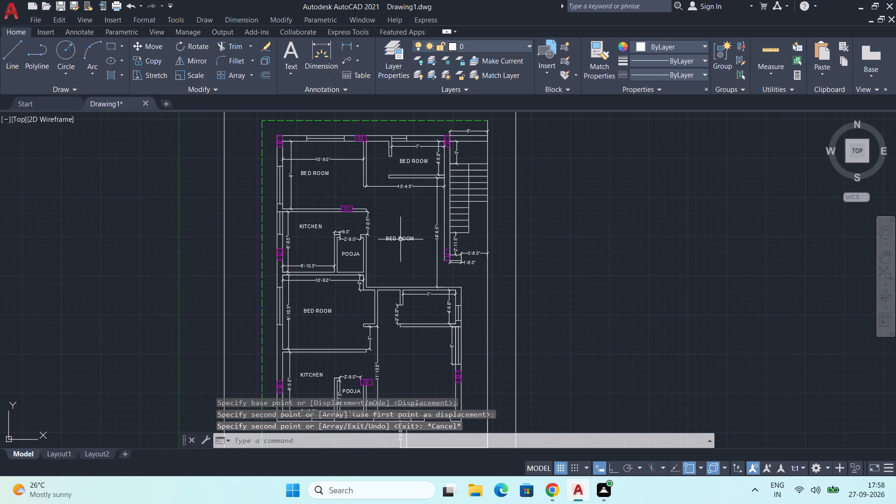
scroll(400, 239, "up", 1)
double_click(400, 238)
left_click_drag(431, 236, 375, 244)
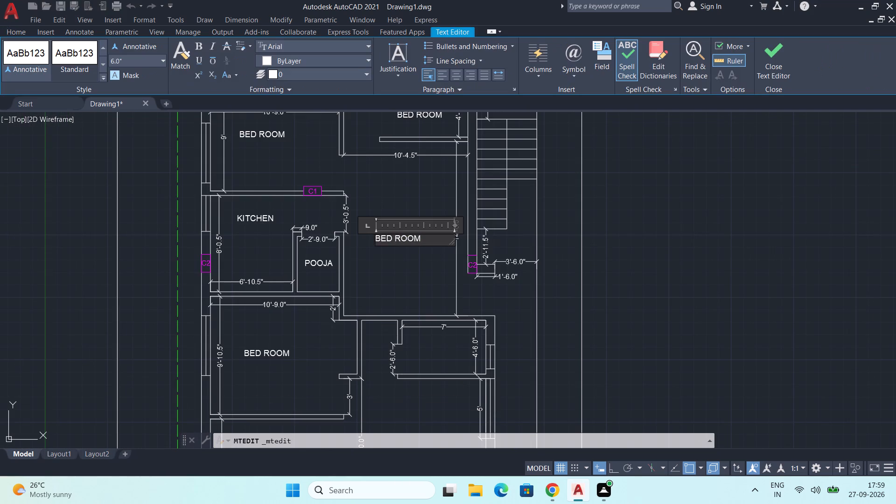
left_click_drag(375, 244, 372, 244)
type("HALL")
left_click(611, 287)
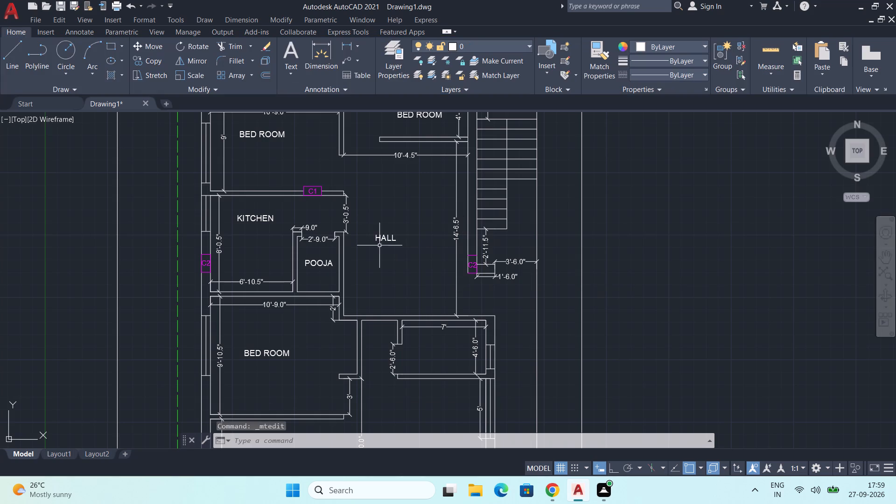
Copy the HALL label into the large 11'-10.5" wide room at the plan's lower right and end the copying.
left_click(390, 238)
type("CO")
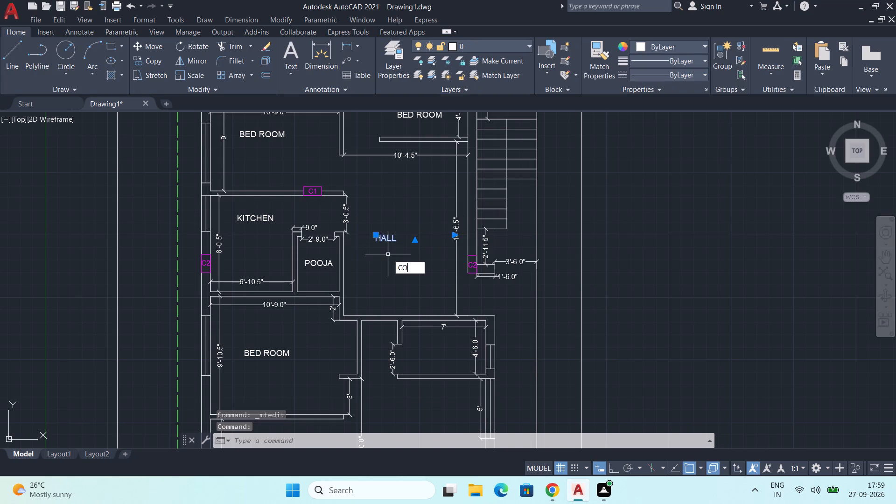
key("Return")
left_click(372, 233)
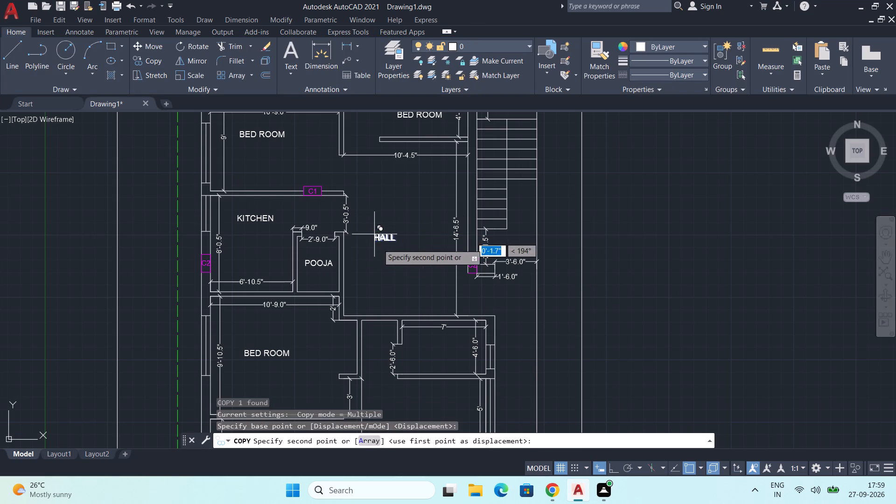
middle_click_drag(414, 372, 416, 238)
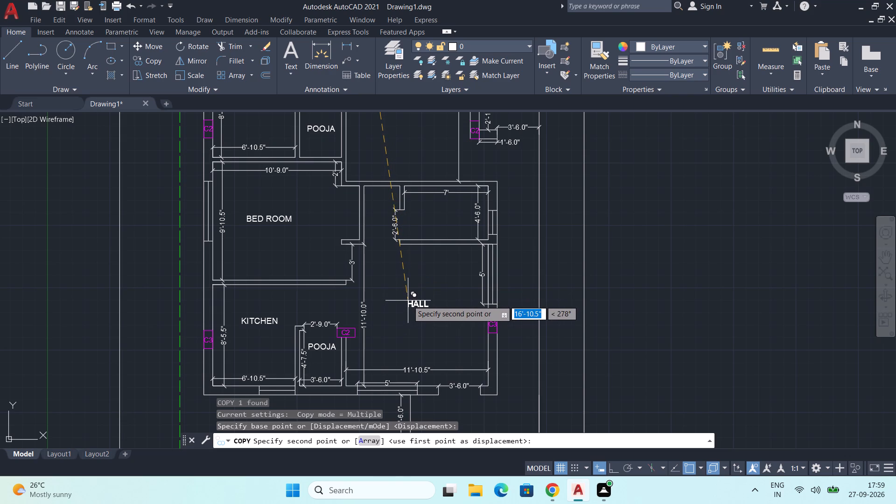
left_click(407, 301)
key("Escape")
Change the BED ROOM label in the upper 7' by 4'-6.0" room beside the staircase to C-TOILET.
middle_click_drag(423, 242, 425, 346)
scroll(420, 252, "down", 1)
middle_click_drag(419, 244, 414, 295)
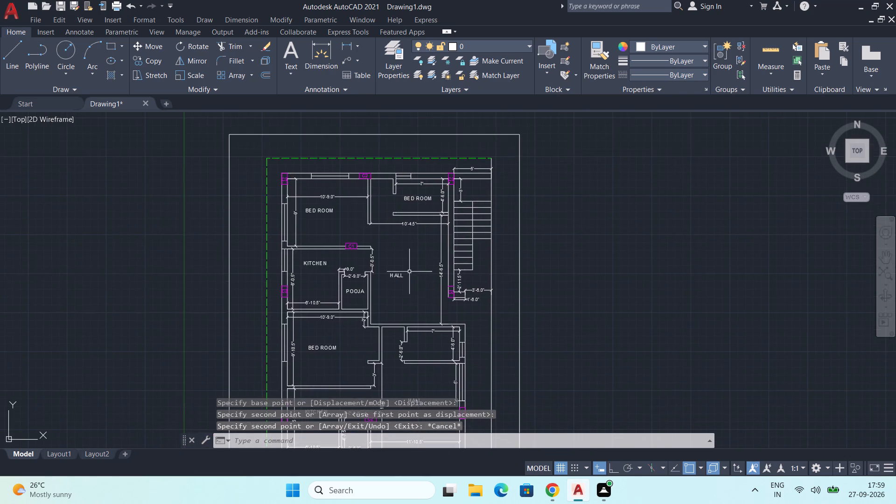
scroll(410, 217, "up", 2)
double_click(423, 169)
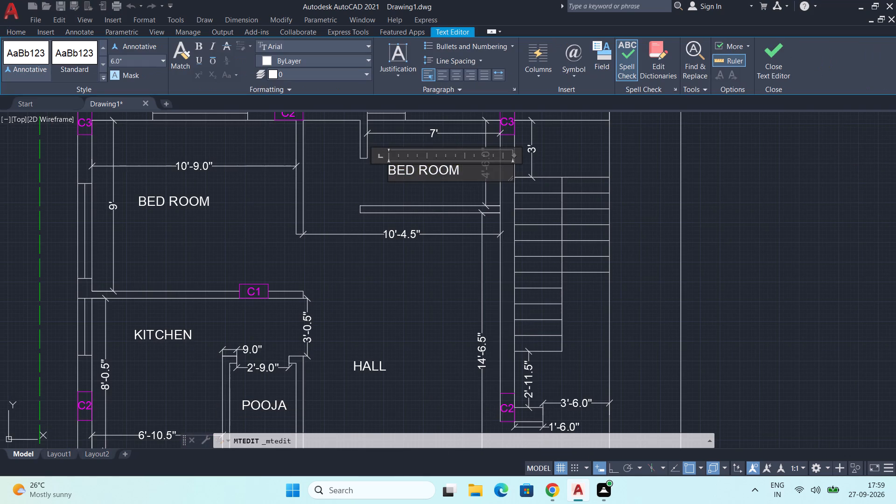
left_click_drag(461, 168, 373, 172)
key("c")
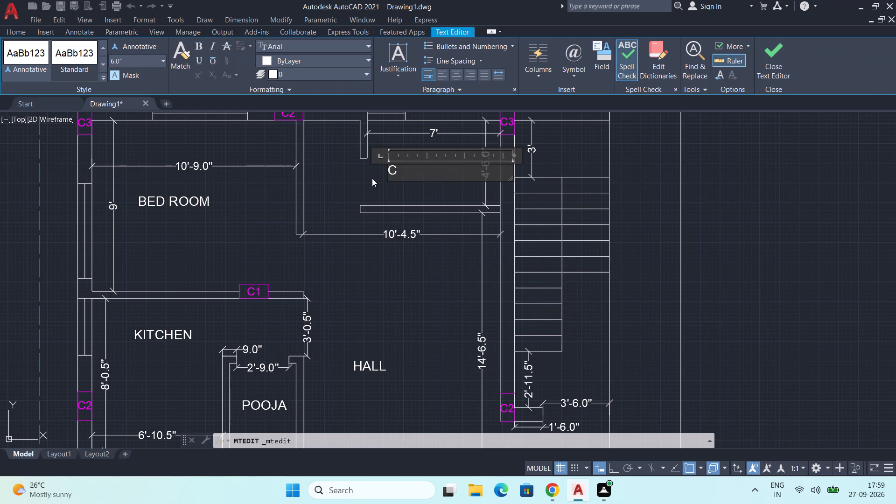
key("period")
key("BackSpace")
key("minus")
type("TOILET")
left_click(447, 268)
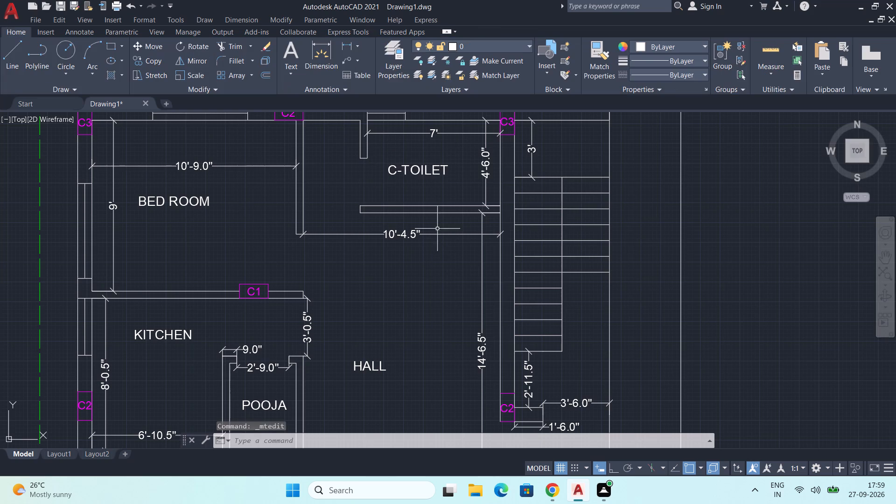
Copy the C-TOILET label into the 7' wide room above the lower HALL and end the copying.
left_click(417, 175)
type("CO")
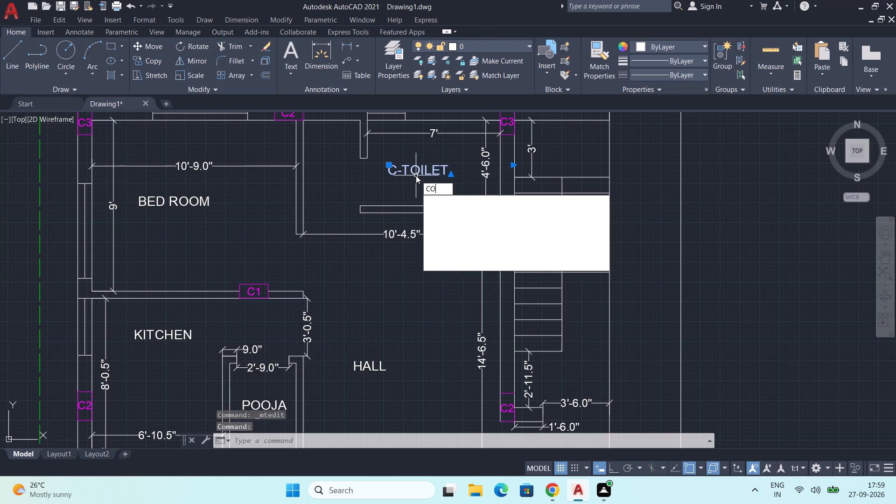
key("Return")
left_click(388, 164)
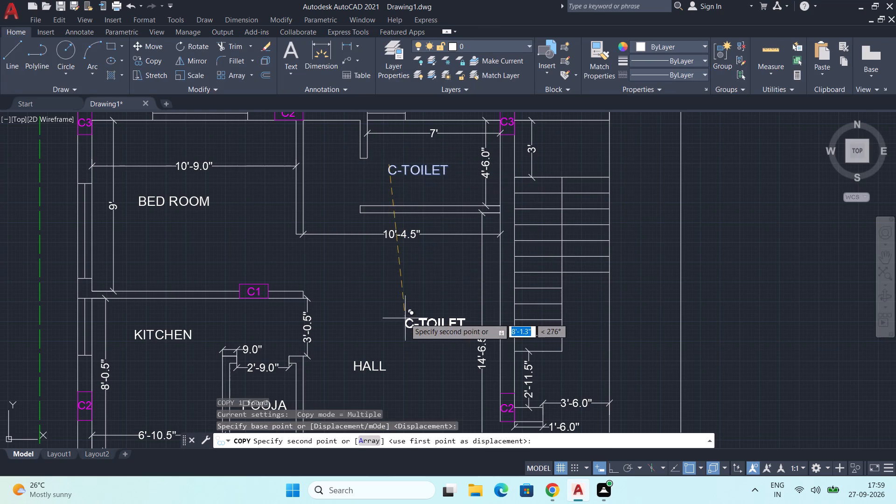
middle_click_drag(405, 319, 400, 191)
middle_click_drag(415, 346, 414, 225)
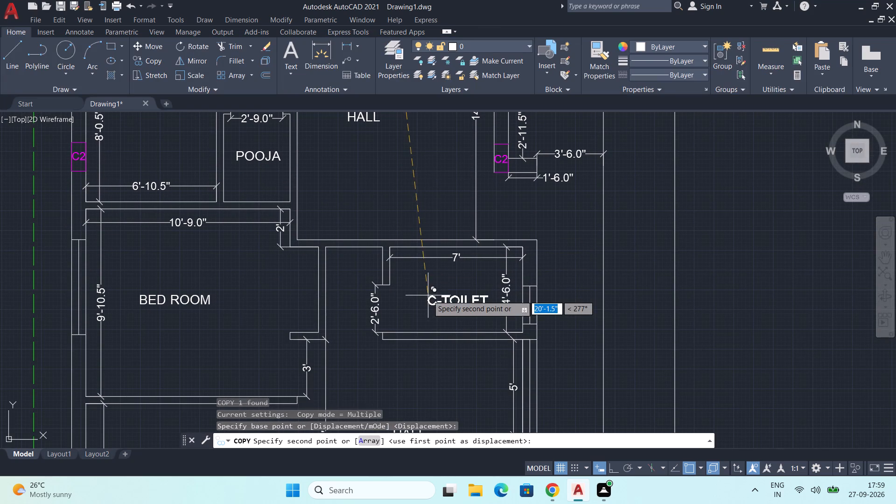
left_click(420, 289)
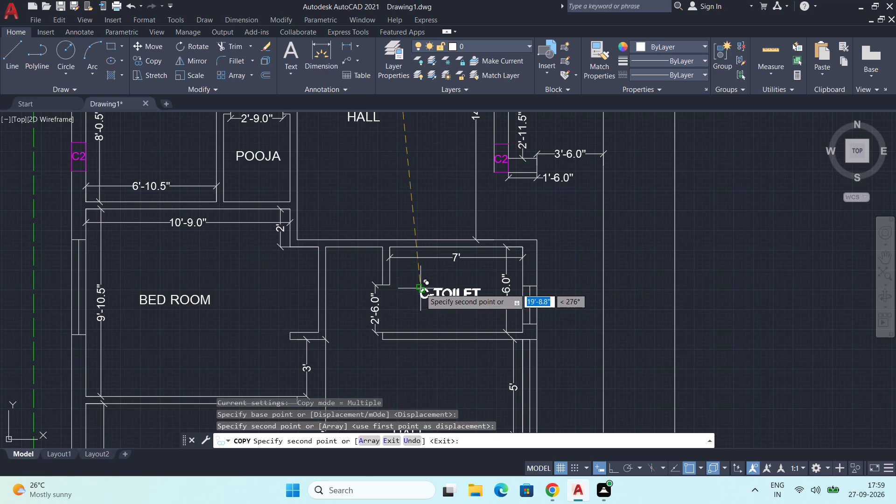
key("Escape")
Look over the whole floor plan to check the room labels in both units.
scroll(410, 306, "down", 2)
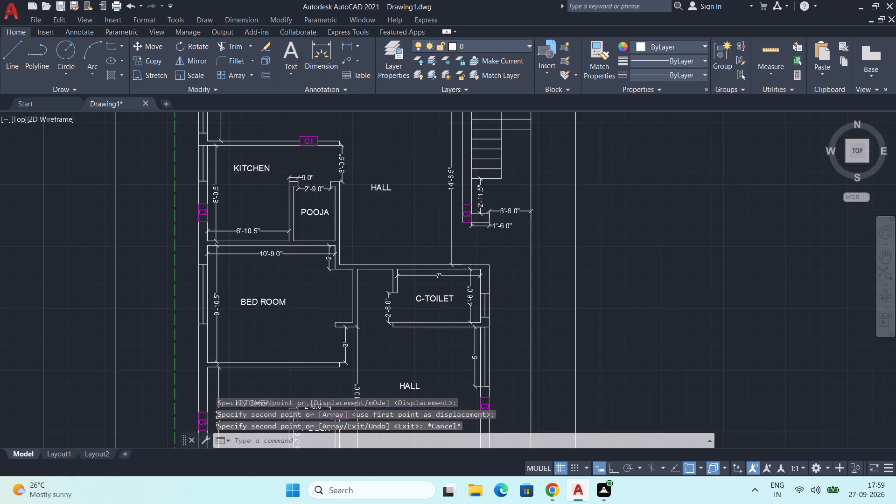
middle_click_drag(412, 325, 454, 256)
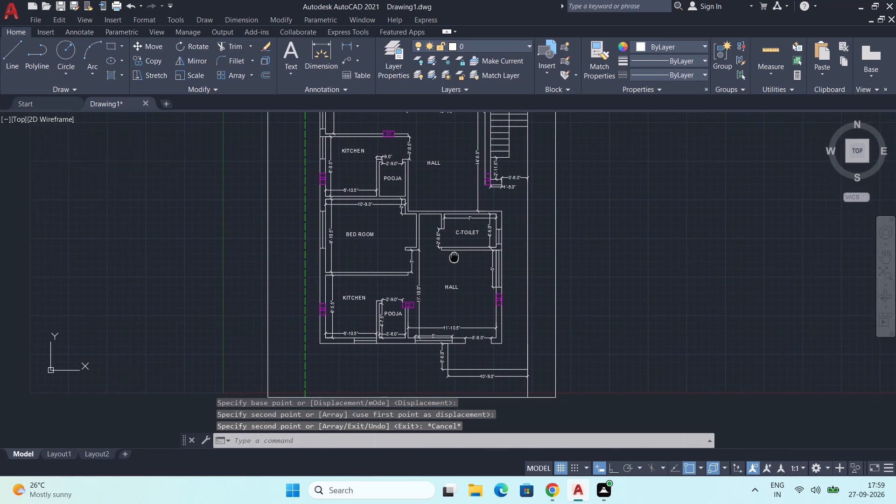
middle_click_drag(454, 256, 453, 261)
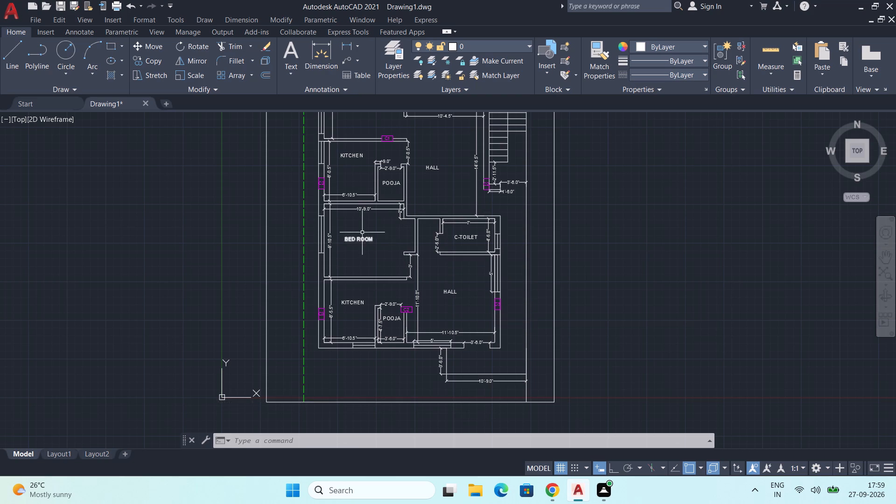
middle_click_drag(363, 231, 336, 302)
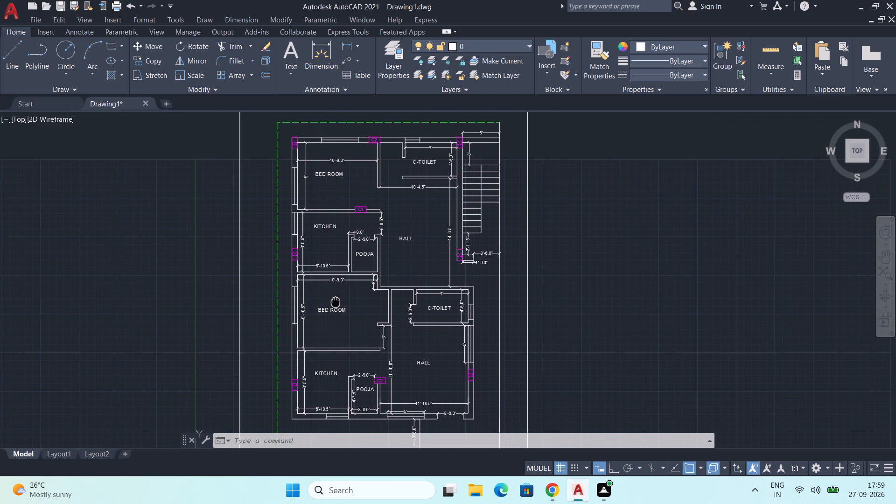
middle_click_drag(336, 302, 315, 299)
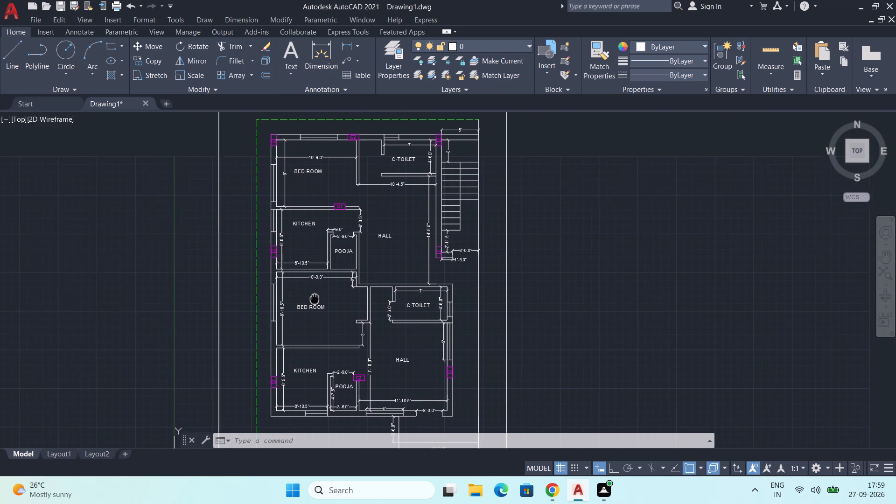
middle_click_drag(315, 299, 306, 299)
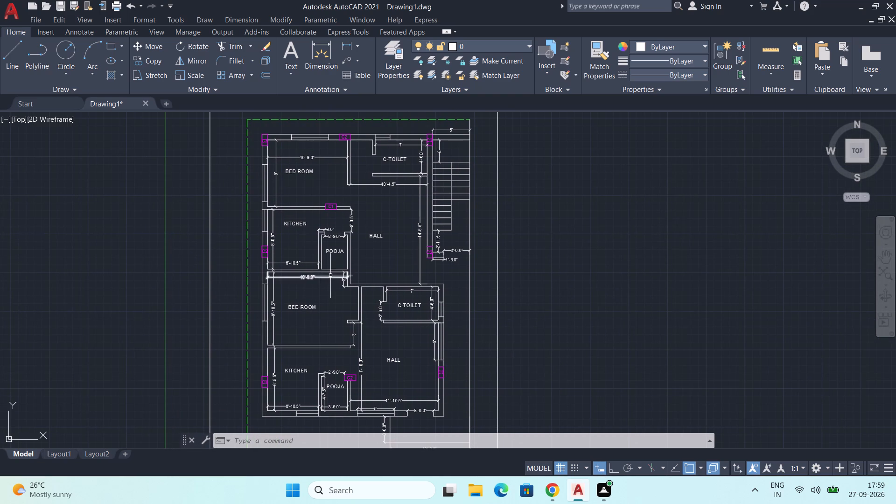
scroll(331, 270, "up", 2)
scroll(331, 269, "down", 1)
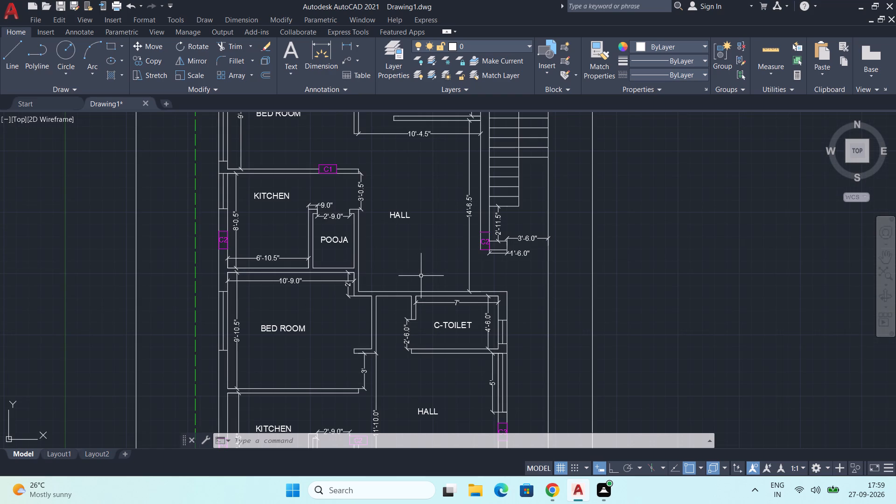
scroll(420, 239, "down", 1)
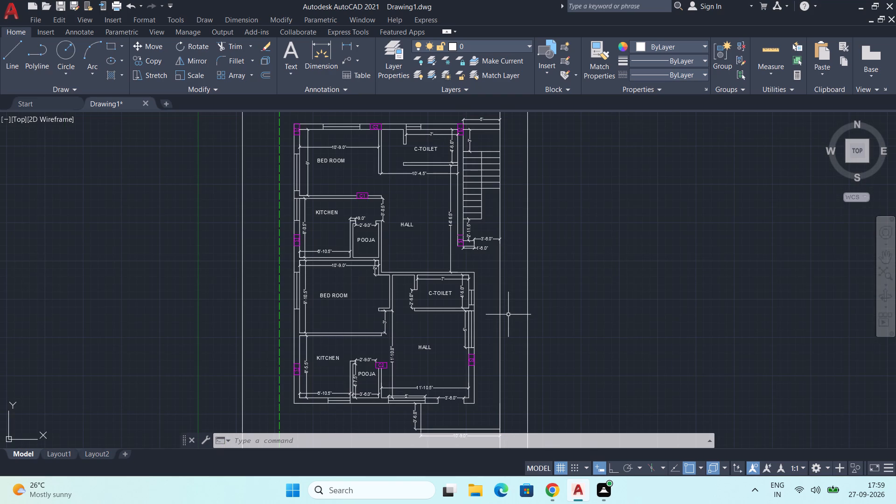
middle_click_drag(477, 322, 491, 290)
middle_click_drag(498, 312, 548, 308)
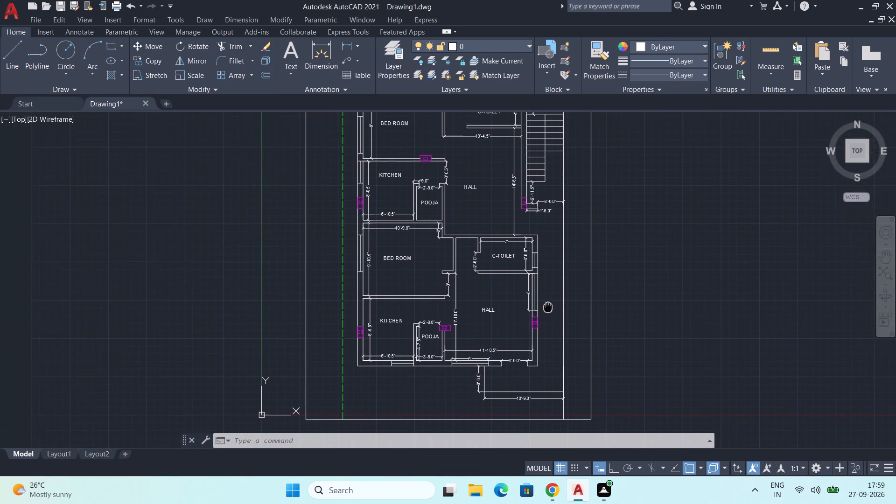
middle_click_drag(548, 308, 548, 349)
key("alt+Tab")
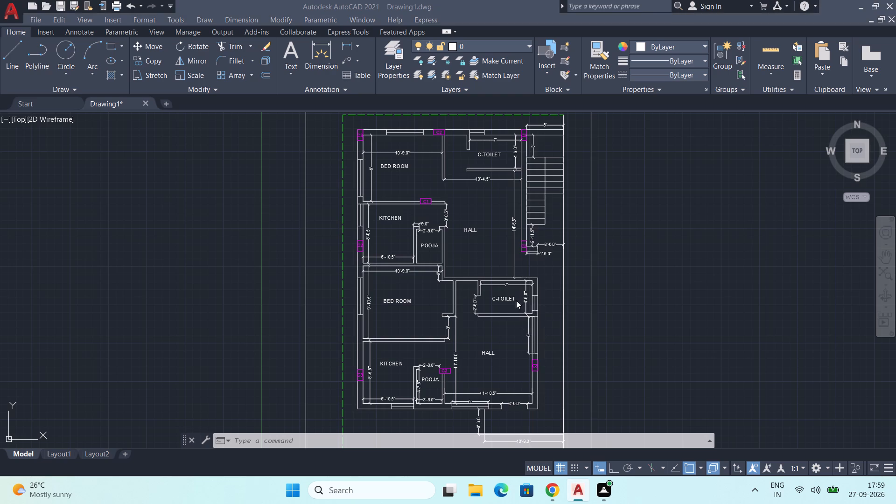
key("alt+Tab")
key("alt+Tab")
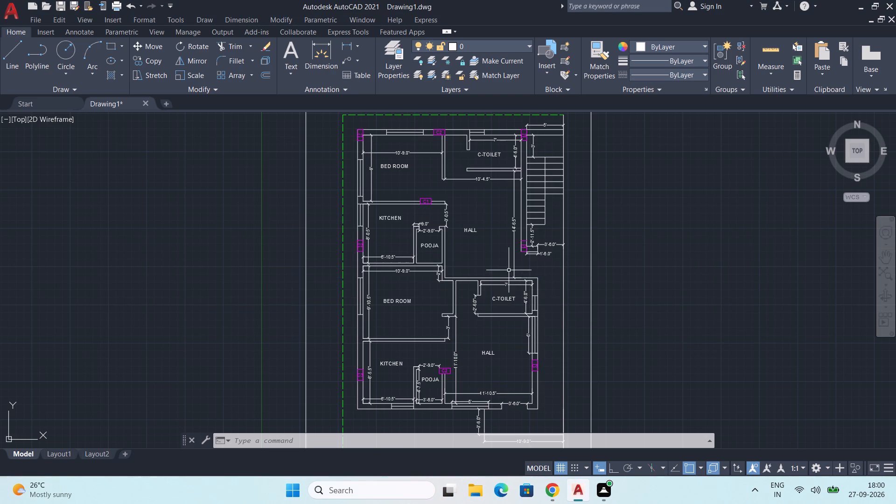
Hatch the wall between the upper BED ROOM and KITCHEN, up to column C1, with ANSI31 in orange 242,103,34.
key("h")
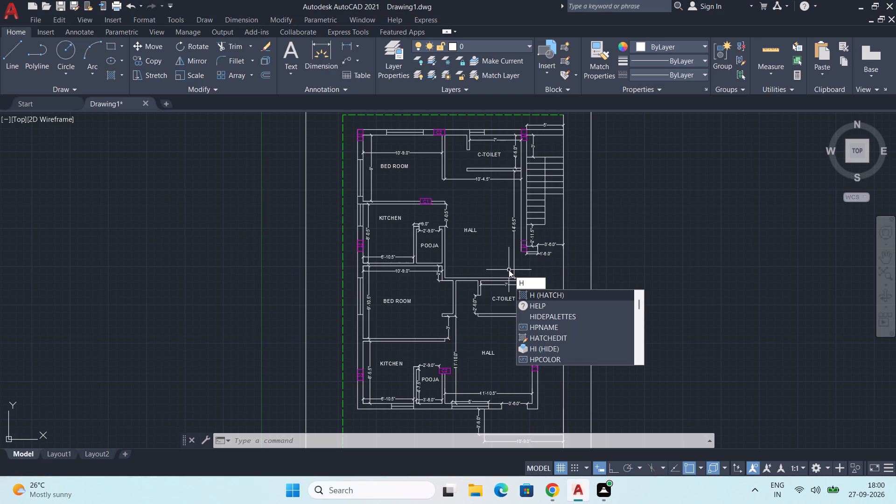
key("a")
key("Return")
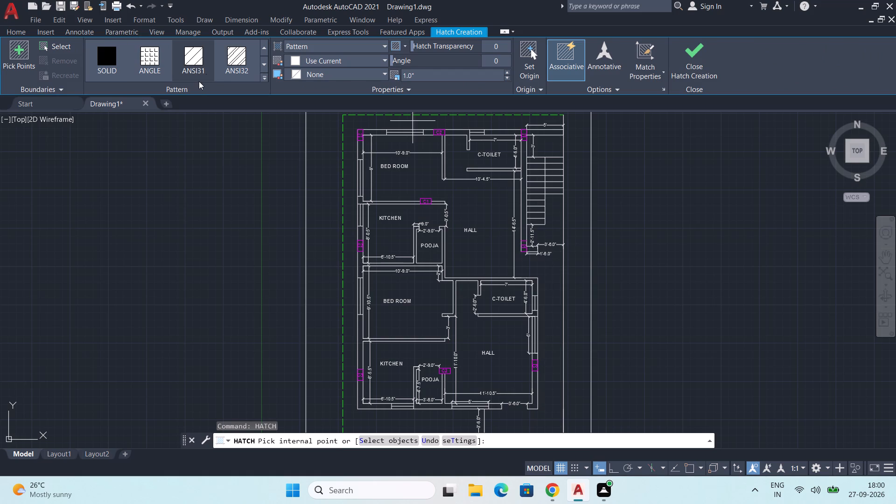
left_click(195, 57)
left_click(376, 59)
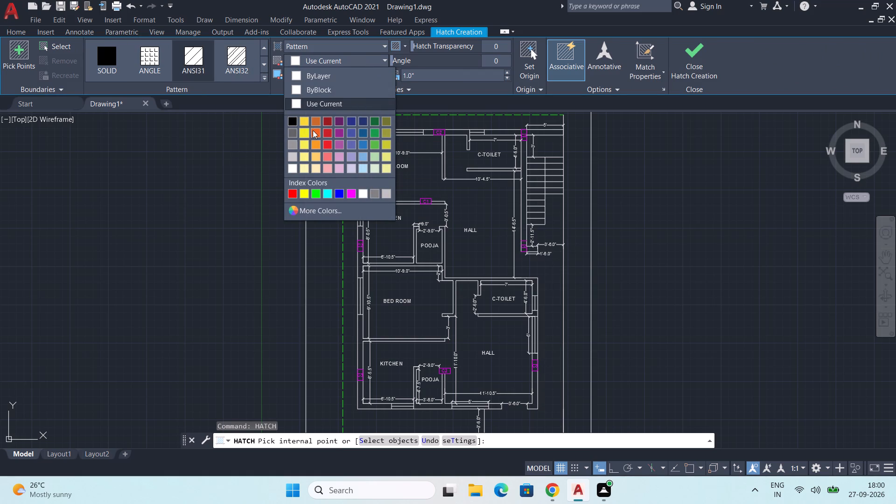
left_click(317, 131)
scroll(369, 200, "up", 5)
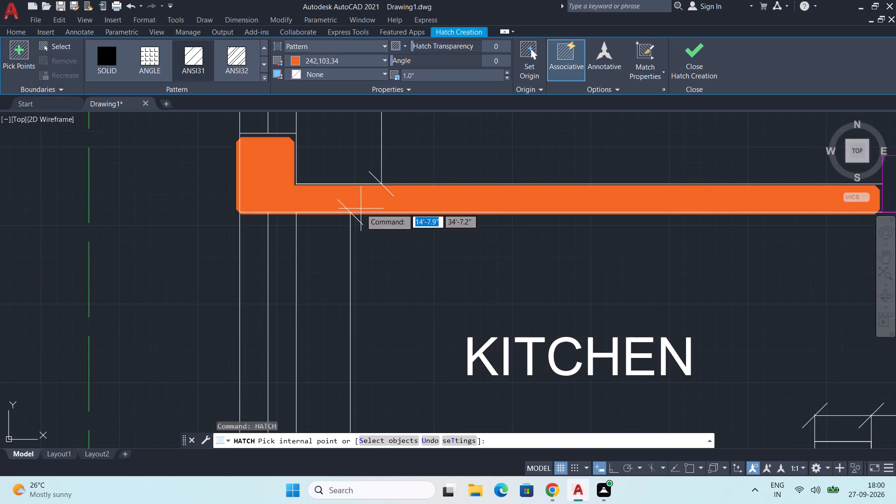
left_click(192, 58)
left_click(273, 182)
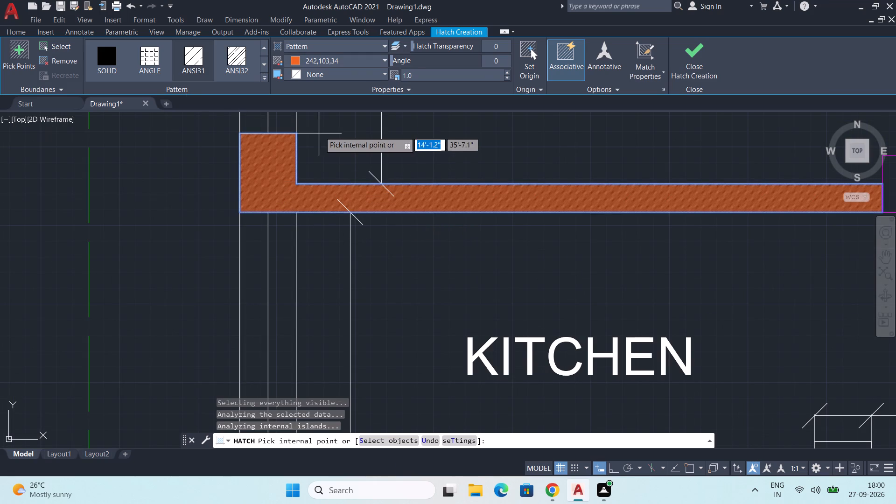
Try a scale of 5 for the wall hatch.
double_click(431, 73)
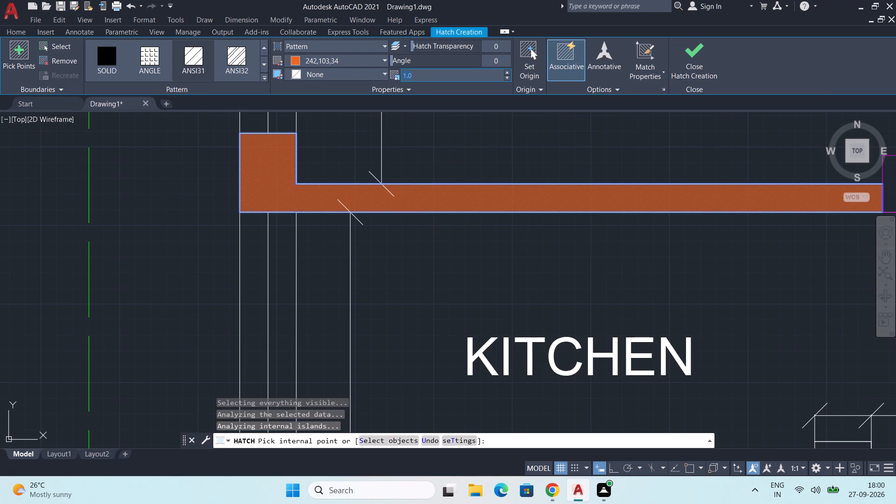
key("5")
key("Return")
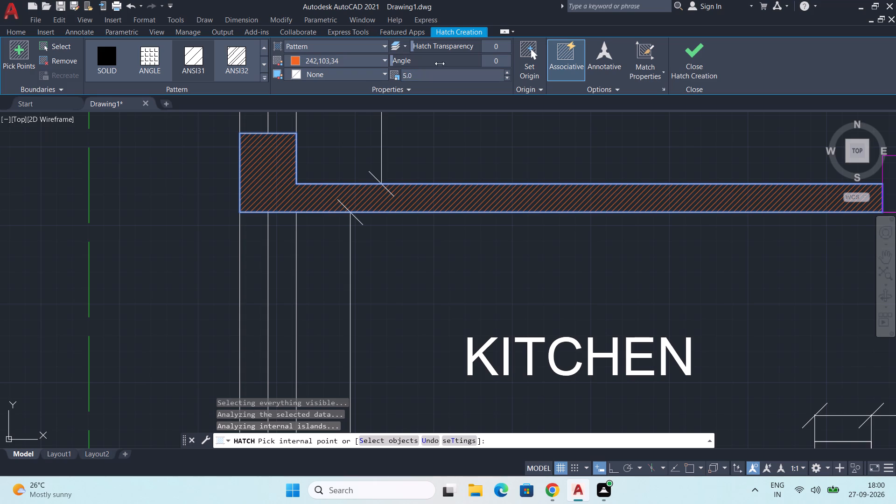
Set the wall hatch scale to 10.
scroll(433, 147, "down", 2)
scroll(439, 113, "up", 1)
double_click(427, 73)
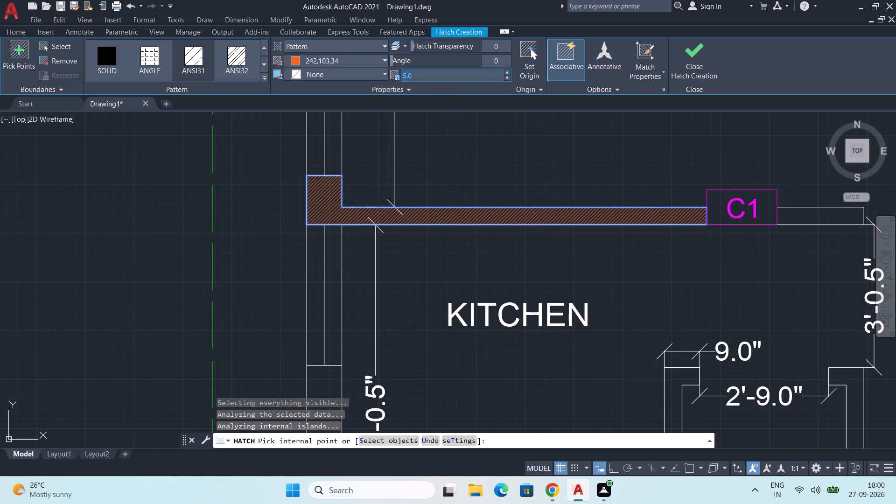
type("10")
key("Return")
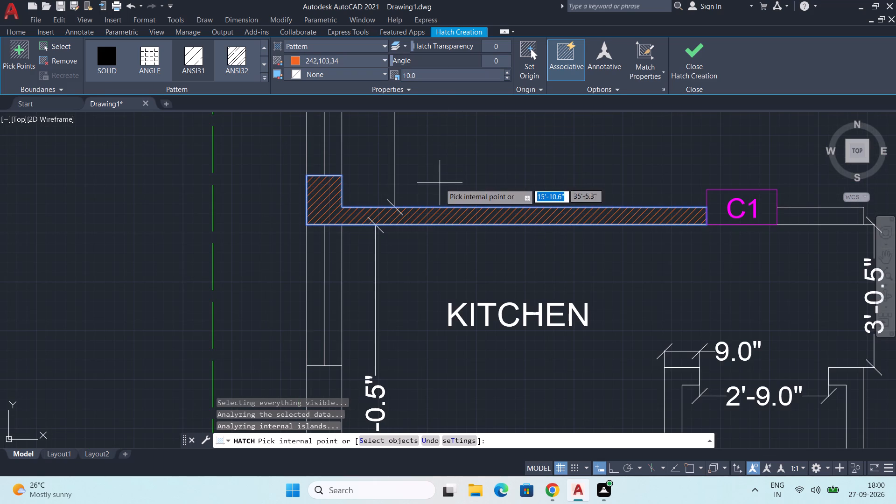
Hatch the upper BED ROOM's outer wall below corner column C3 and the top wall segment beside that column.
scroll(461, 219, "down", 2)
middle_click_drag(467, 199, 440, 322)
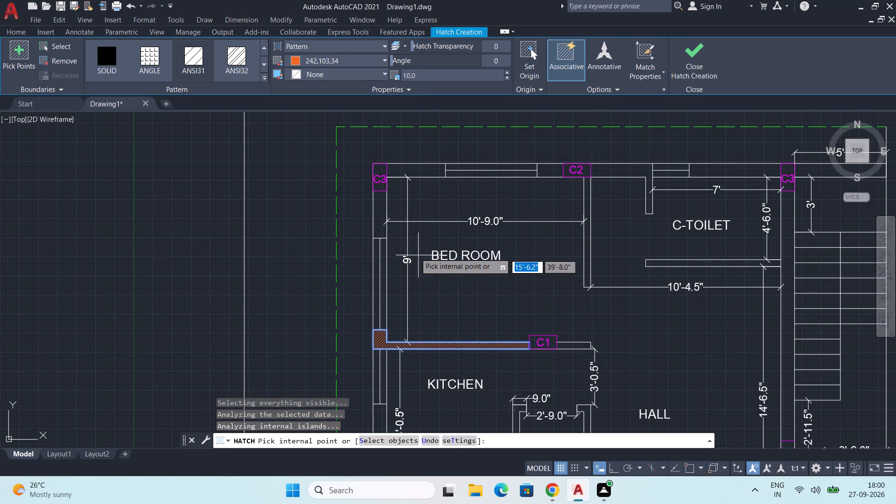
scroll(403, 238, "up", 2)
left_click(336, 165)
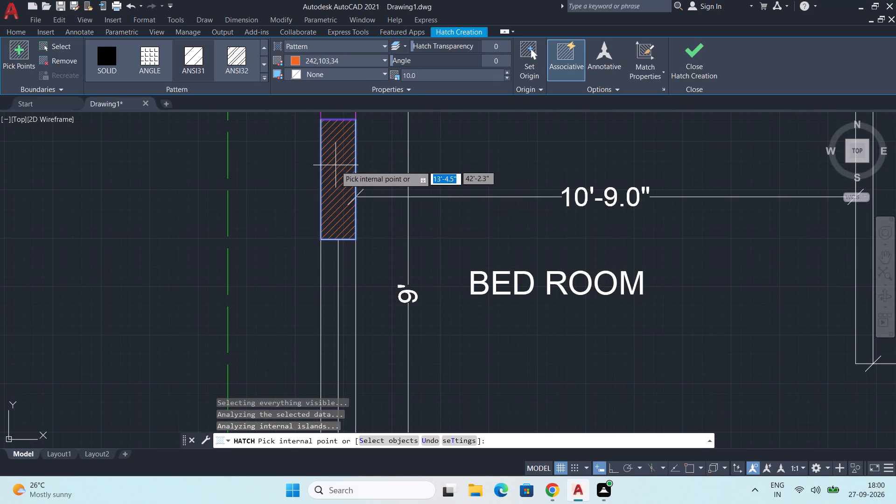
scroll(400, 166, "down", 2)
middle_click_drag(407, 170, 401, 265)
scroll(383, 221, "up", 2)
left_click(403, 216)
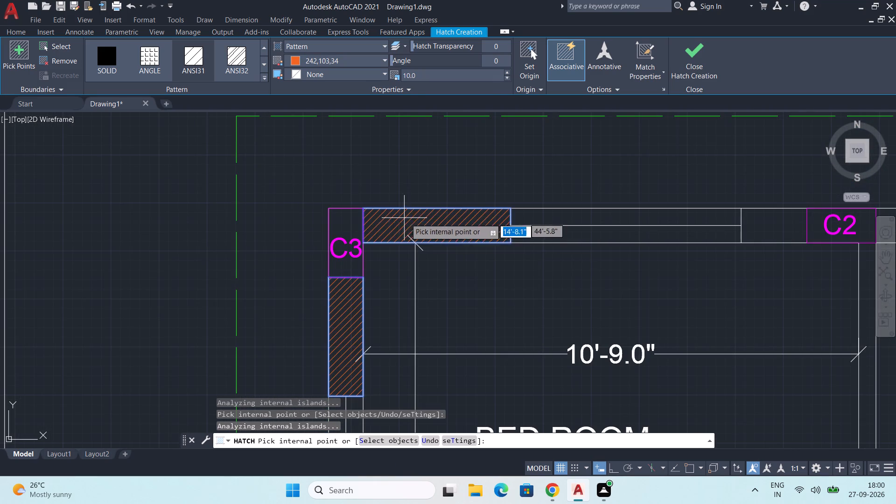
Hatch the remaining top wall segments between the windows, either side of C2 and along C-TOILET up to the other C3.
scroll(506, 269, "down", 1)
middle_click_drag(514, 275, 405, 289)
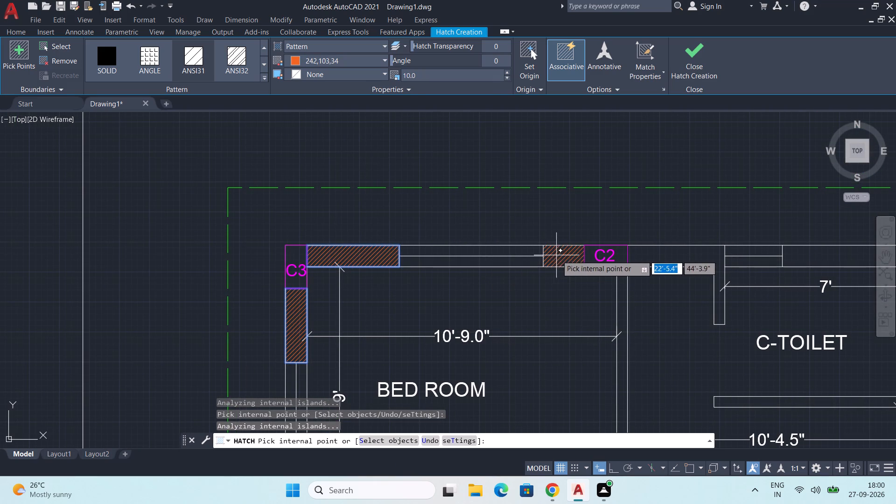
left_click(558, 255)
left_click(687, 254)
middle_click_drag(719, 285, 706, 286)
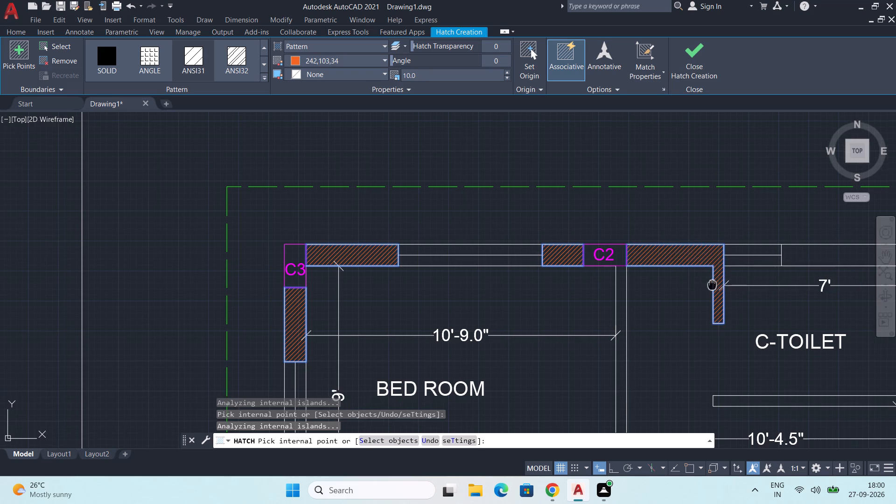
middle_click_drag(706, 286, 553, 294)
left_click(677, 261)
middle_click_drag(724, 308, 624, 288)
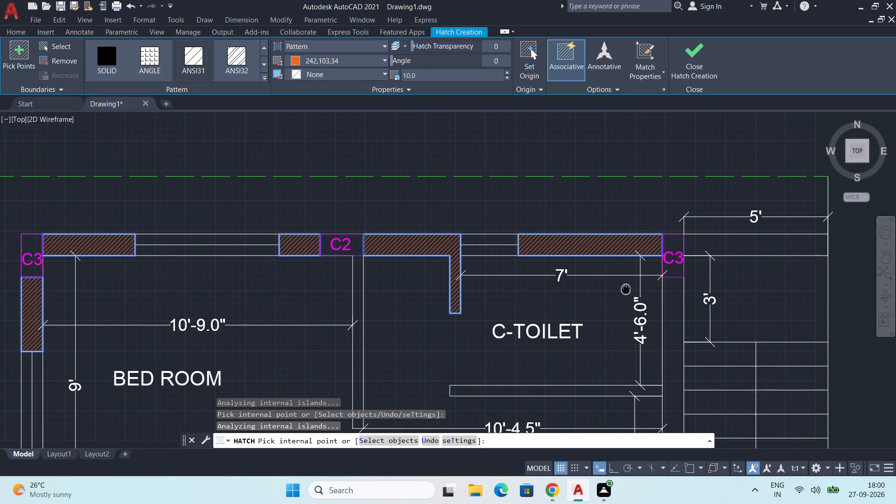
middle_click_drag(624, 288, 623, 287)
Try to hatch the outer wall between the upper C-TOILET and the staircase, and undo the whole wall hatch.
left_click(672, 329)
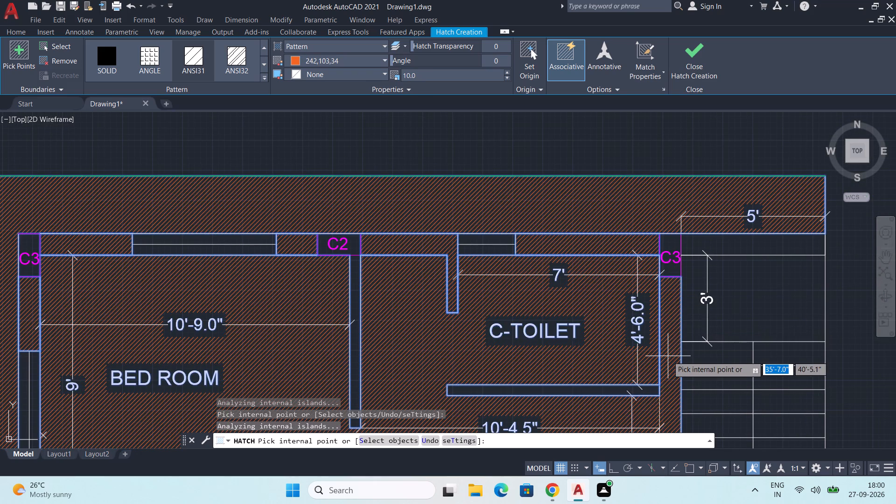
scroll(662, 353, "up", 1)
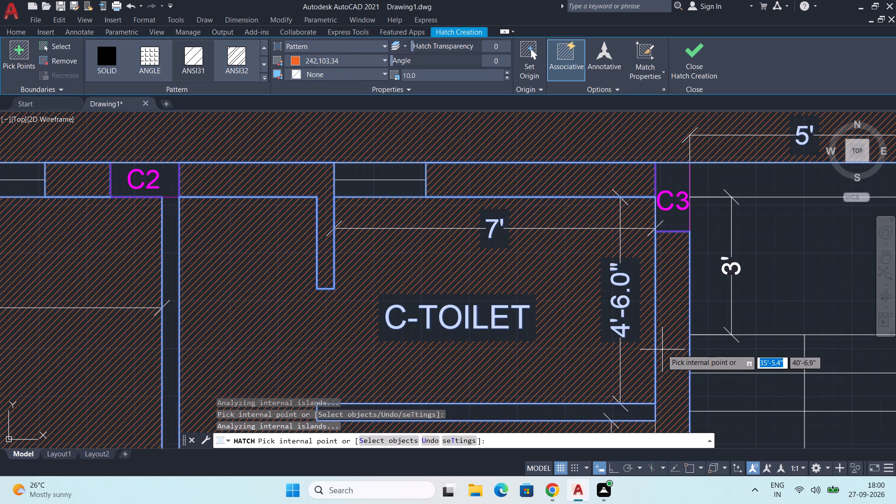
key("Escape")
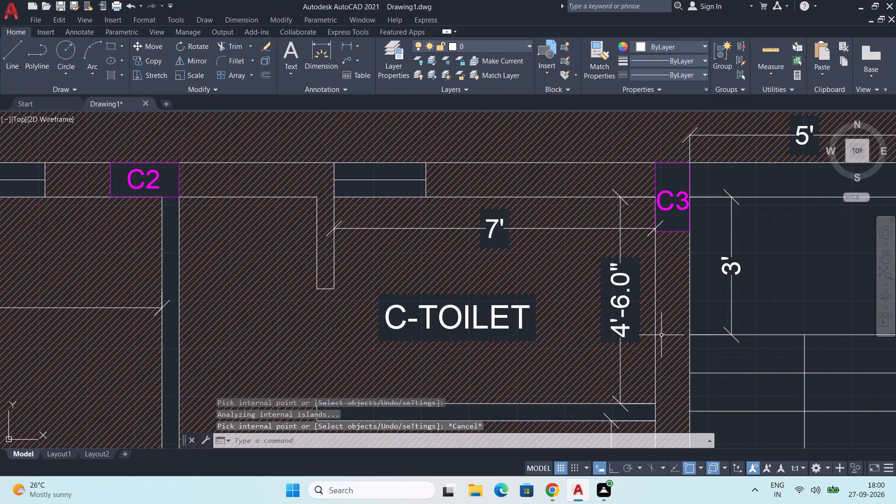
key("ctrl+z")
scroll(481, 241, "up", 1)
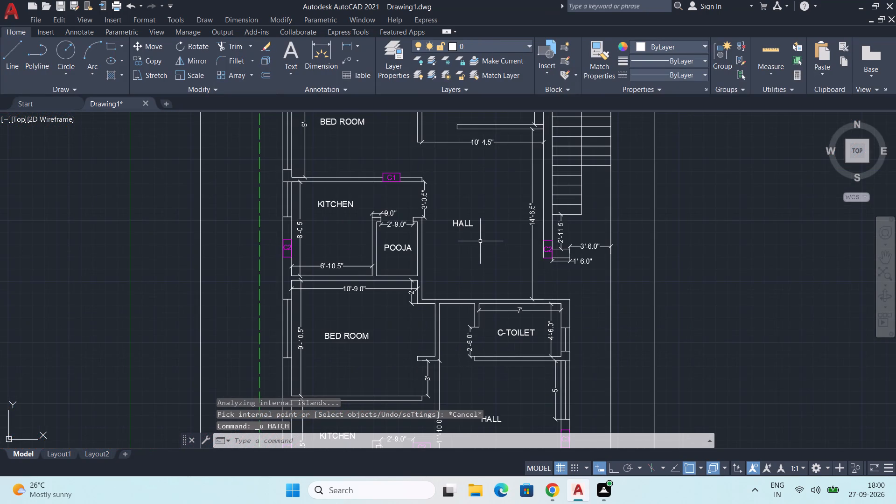
Trim the short wall line where the upper C-TOILET's partition towards HALL meets the outer wall beside the staircase.
key("h")
key("Escape")
scroll(480, 210, "up", 2)
middle_click_drag(482, 198, 507, 422)
scroll(552, 343, "down", 1)
scroll(593, 302, "up", 1)
middle_click_drag(594, 300, 581, 321)
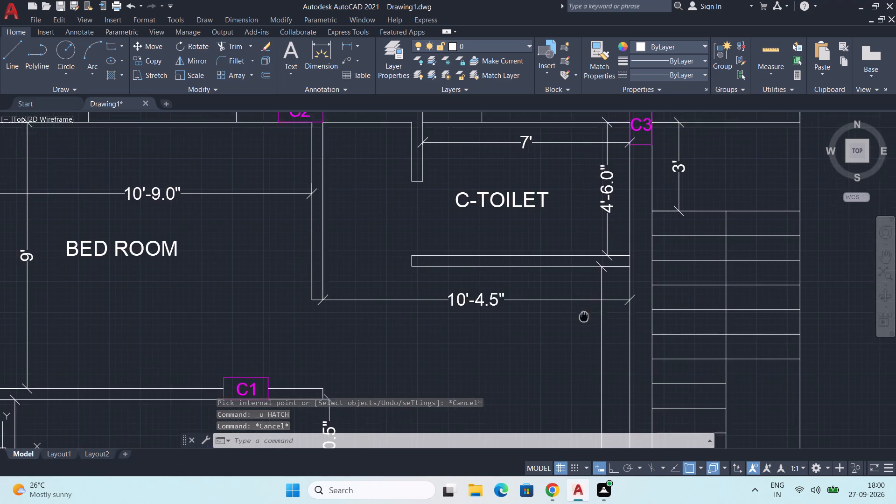
middle_click_drag(581, 321, 560, 342)
type("TR")
key("Return")
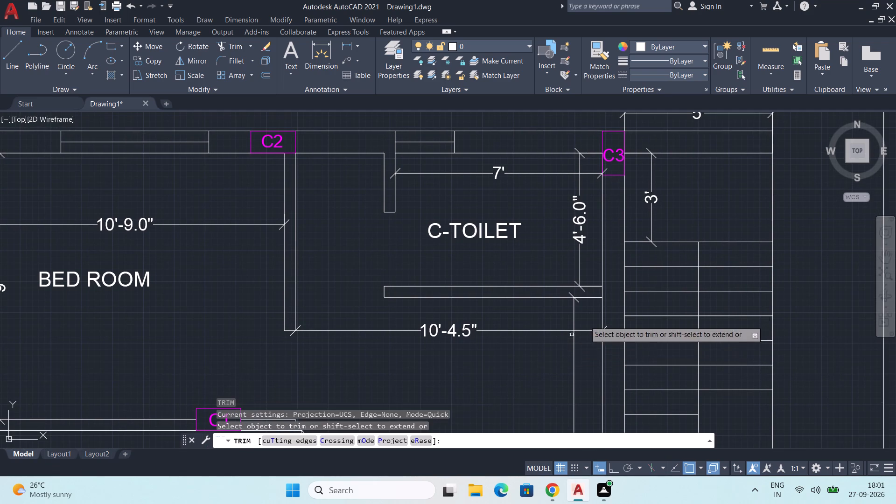
scroll(614, 273, "up", 2)
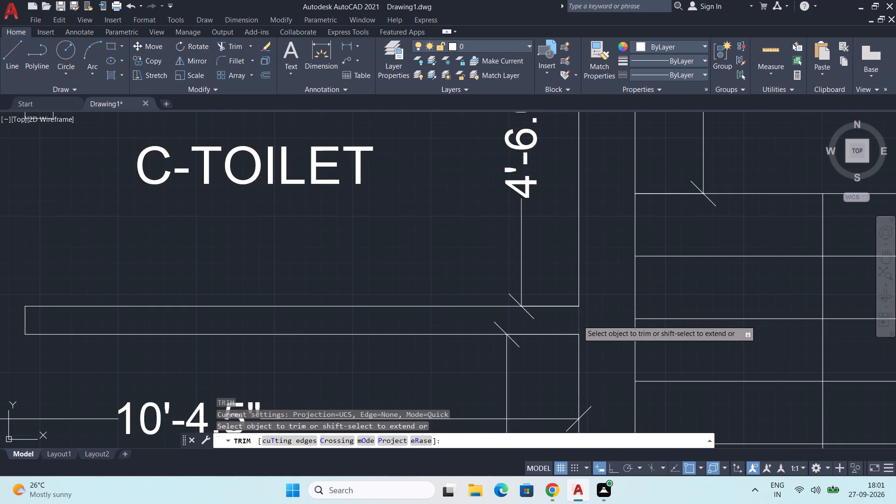
left_click(578, 320)
scroll(583, 315, "down", 3)
scroll(600, 240, "up", 2)
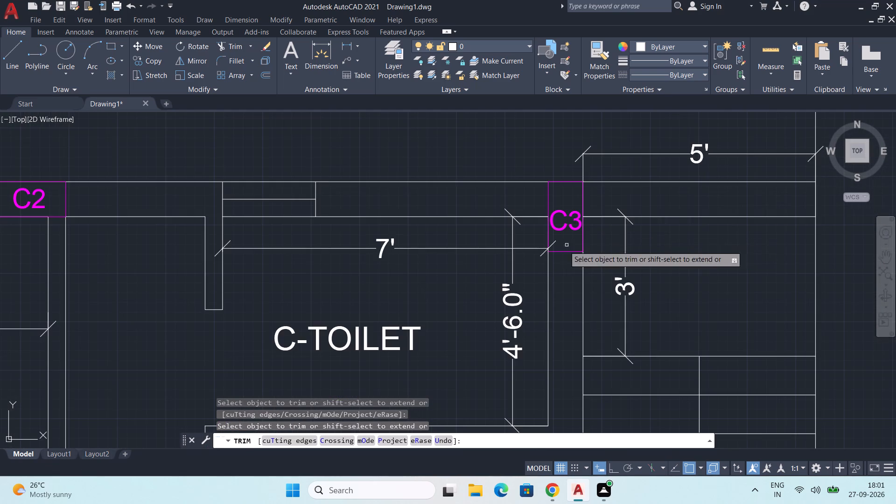
Examine the outer wall beside the staircase from column C3 to C2 for open boundaries.
middle_click_drag(552, 345, 561, 269)
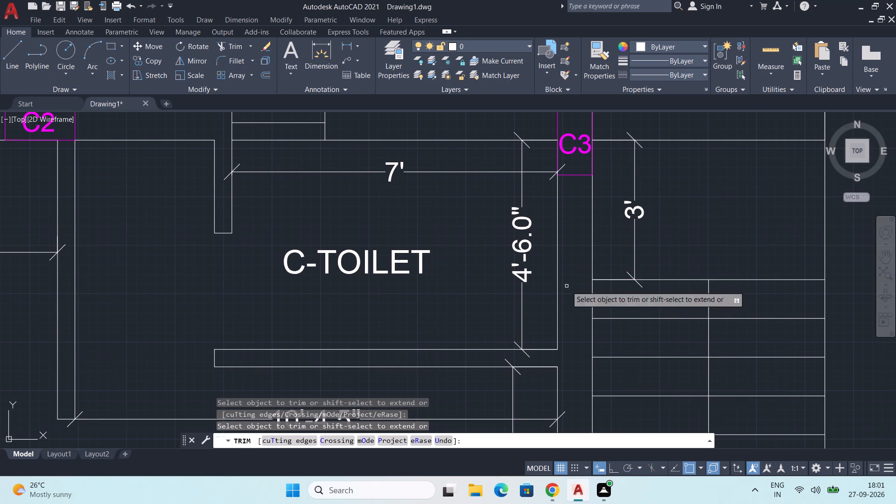
middle_click_drag(573, 404, 580, 384)
scroll(575, 156, "up", 4)
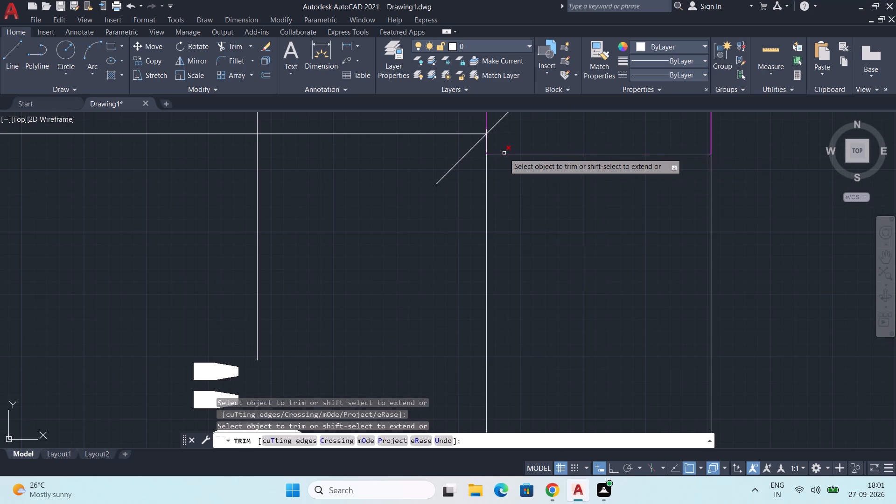
scroll(504, 153, "up", 2)
scroll(504, 152, "down", 6)
scroll(560, 331, "down", 1)
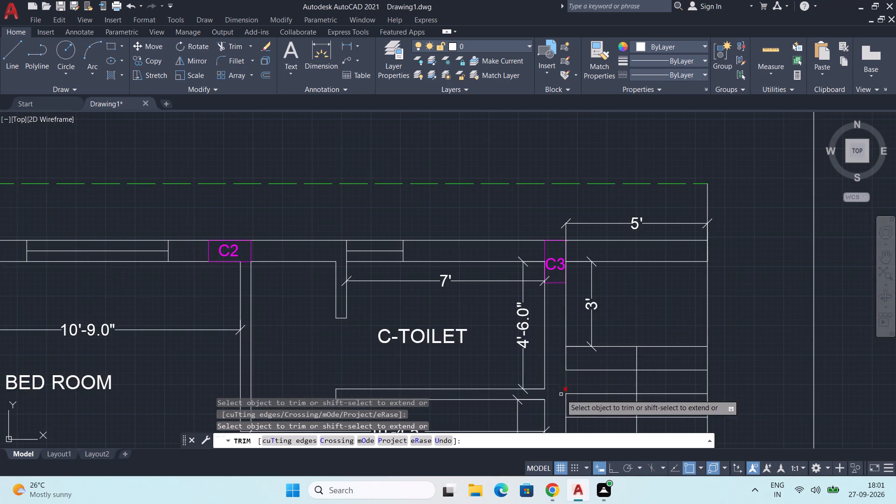
middle_click_drag(561, 389, 595, 180)
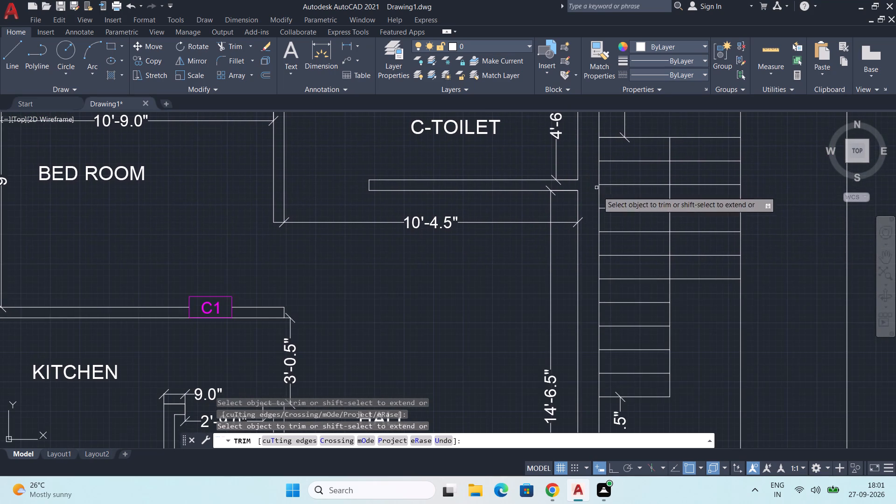
middle_click_drag(569, 375, 589, 195)
middle_click_drag(588, 335, 591, 285)
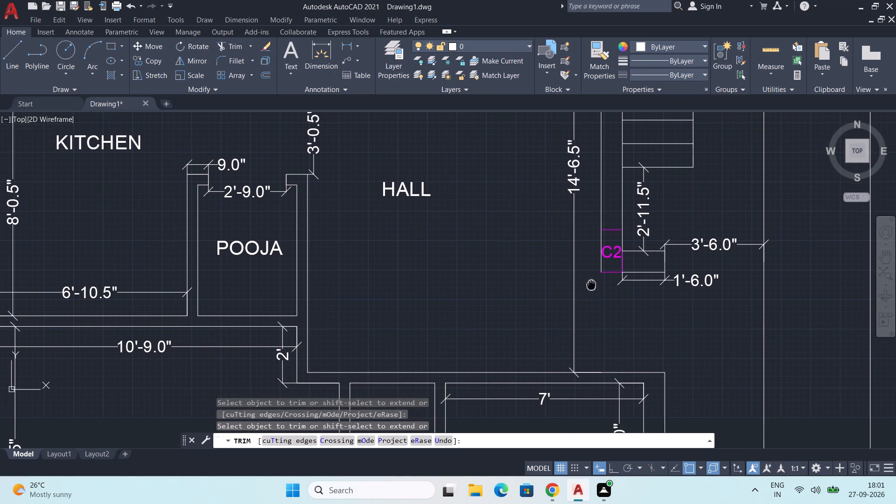
middle_click_drag(591, 285, 591, 284)
key("space")
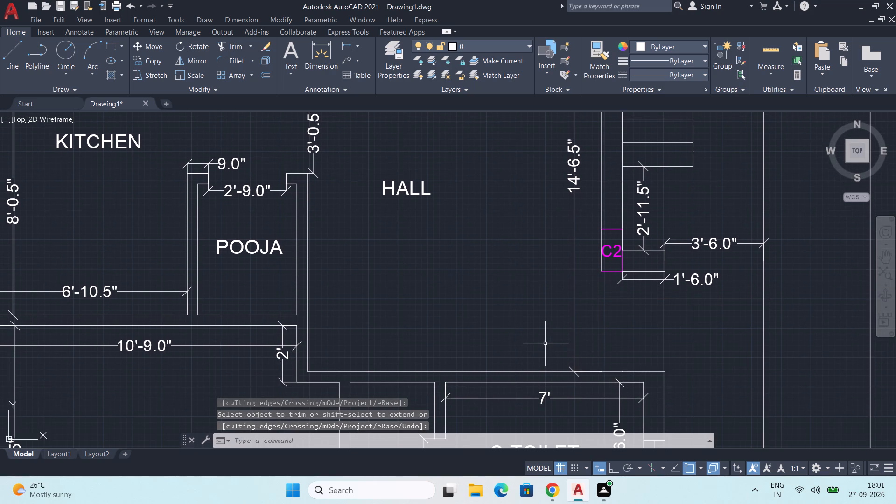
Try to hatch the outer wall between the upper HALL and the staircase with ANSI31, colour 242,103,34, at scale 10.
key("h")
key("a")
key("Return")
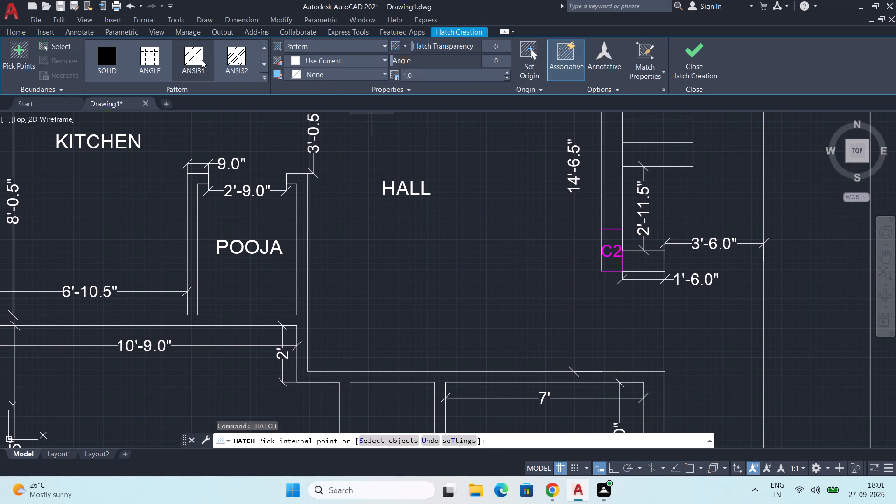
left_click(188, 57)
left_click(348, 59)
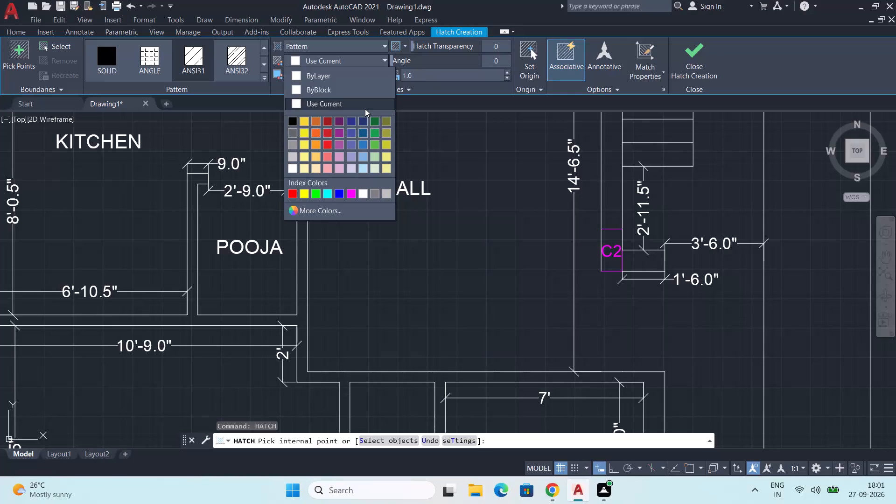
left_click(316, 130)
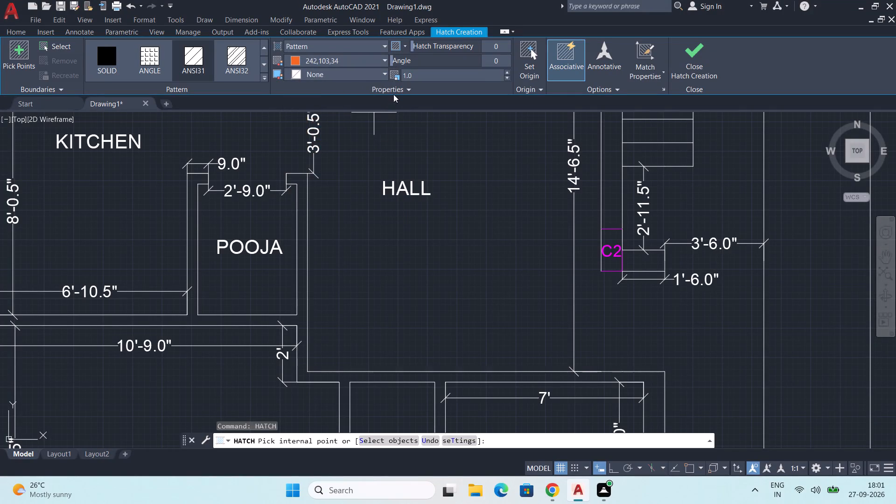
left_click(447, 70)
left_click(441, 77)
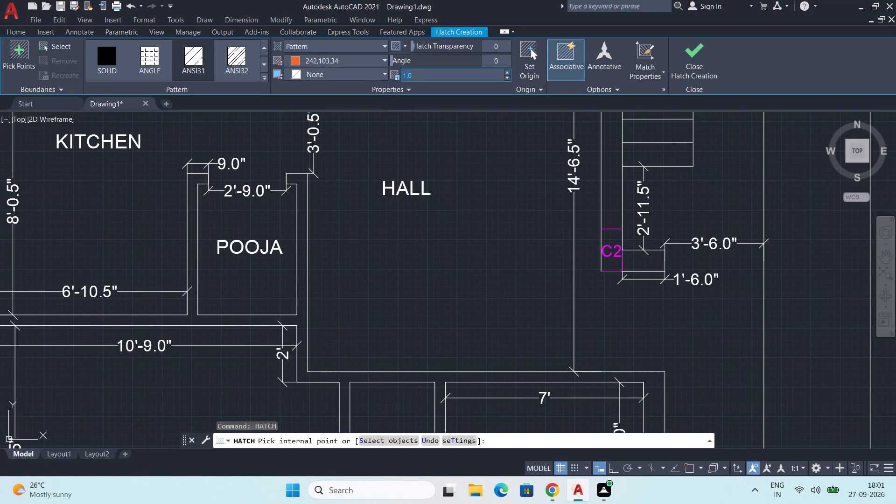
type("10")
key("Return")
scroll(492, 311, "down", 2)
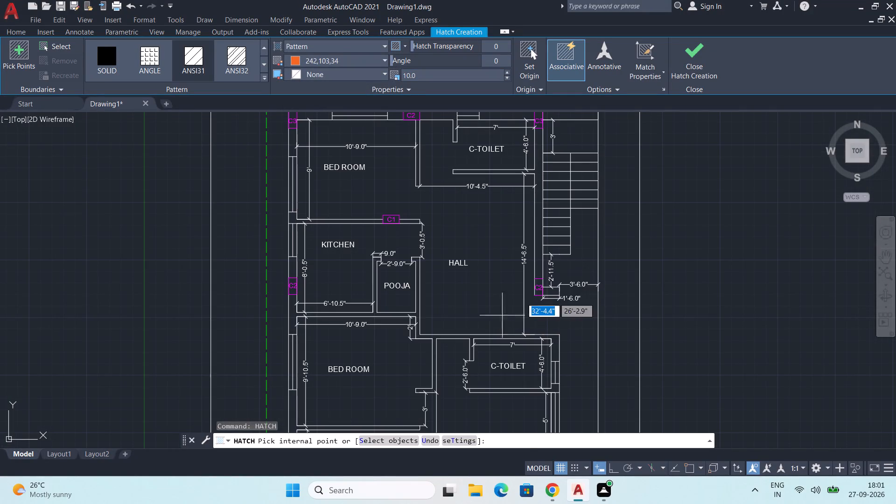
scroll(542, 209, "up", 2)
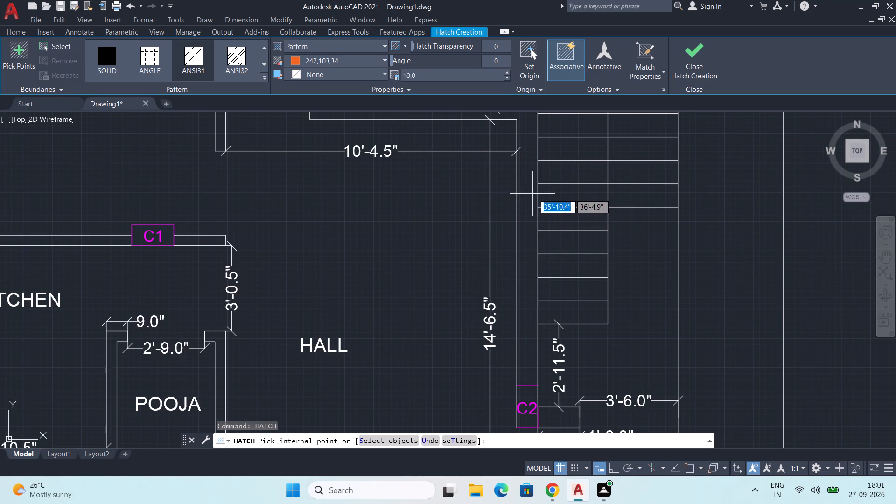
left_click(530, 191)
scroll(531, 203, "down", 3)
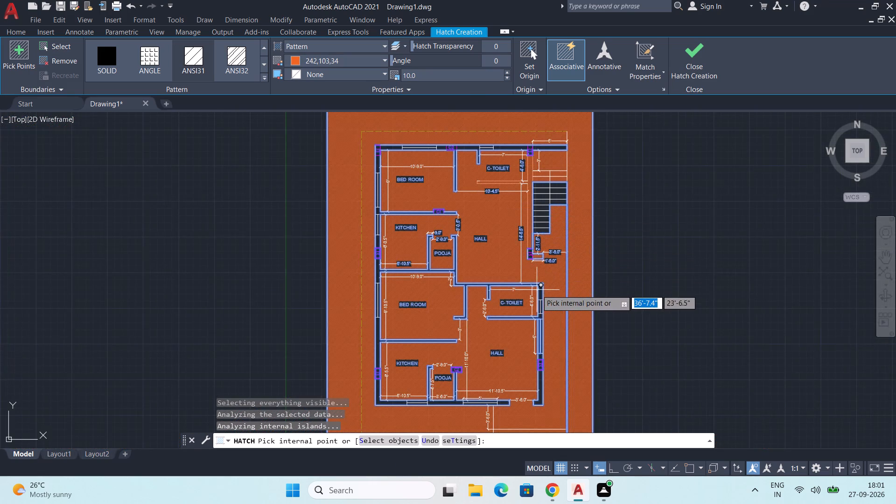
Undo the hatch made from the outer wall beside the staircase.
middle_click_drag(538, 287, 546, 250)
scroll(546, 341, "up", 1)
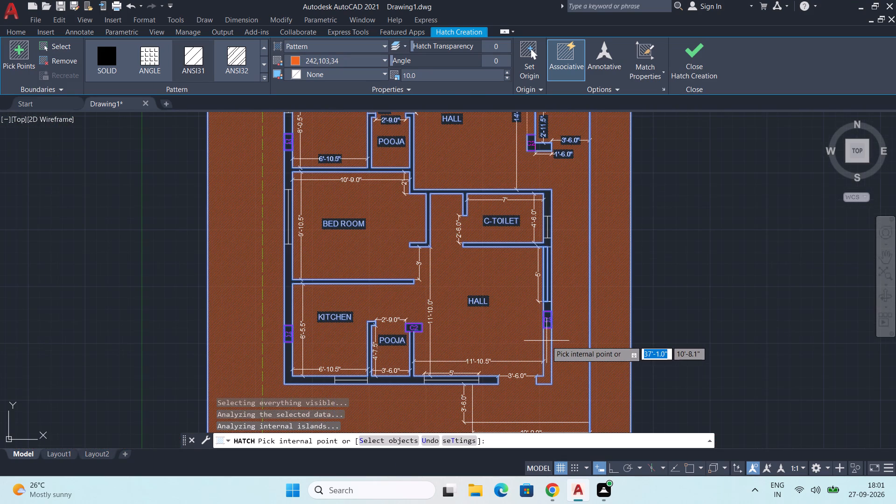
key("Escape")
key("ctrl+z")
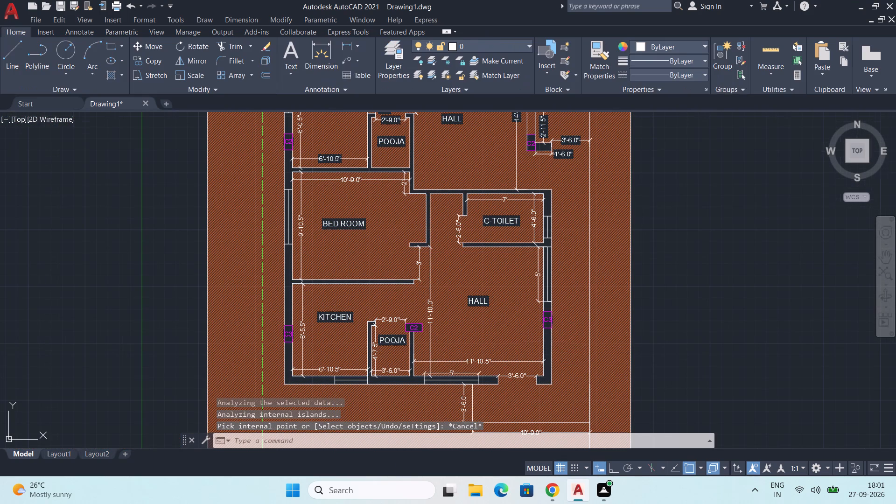
Examine the outer wall between the upper HALL, C-TOILET and the staircase up to column C3 for open boundaries.
scroll(504, 265, "down", 1)
middle_click_drag(505, 284, 517, 400)
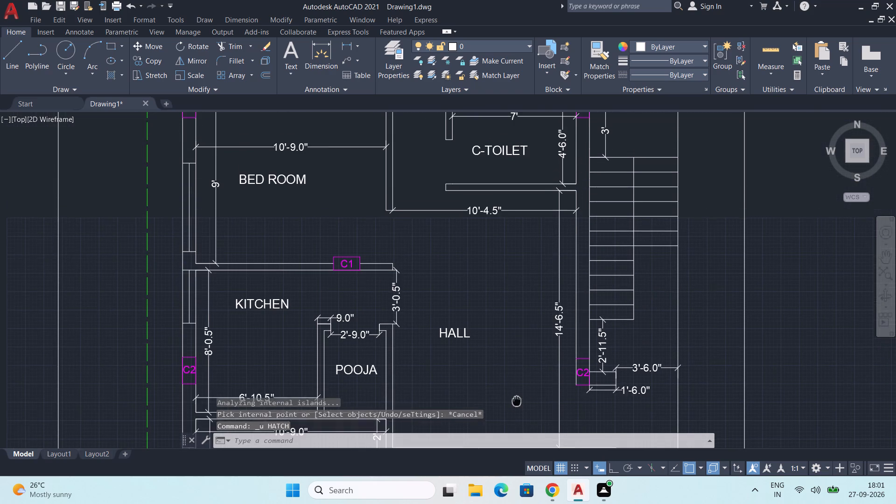
middle_click_drag(517, 400, 516, 398)
scroll(560, 383, "up", 2)
scroll(614, 286, "down", 2)
middle_click_drag(609, 274, 595, 344)
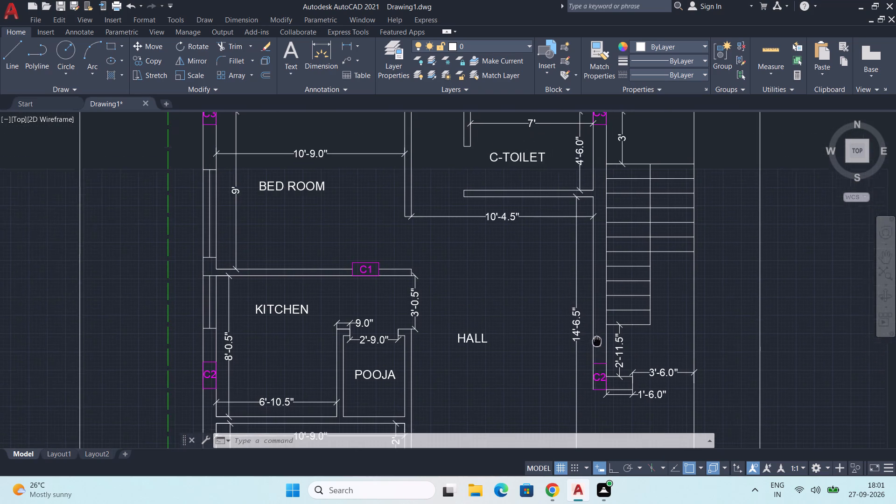
middle_click_drag(595, 344, 557, 379)
scroll(553, 289, "up", 1)
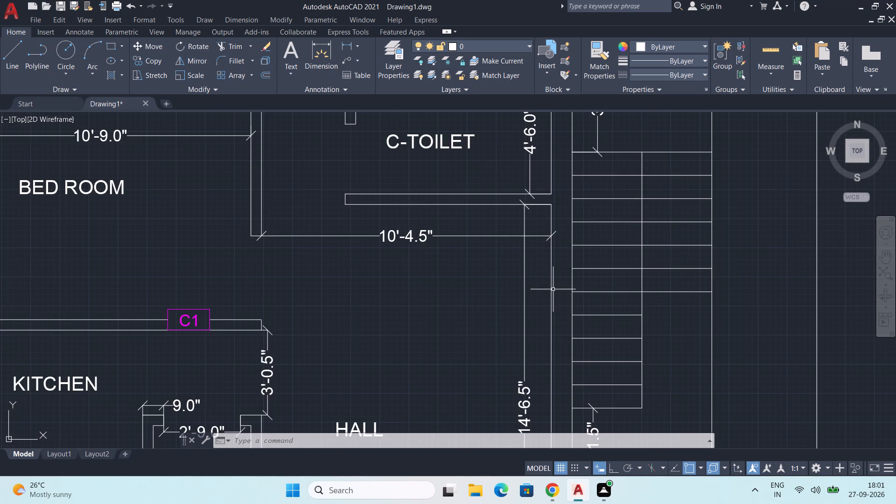
middle_click_drag(553, 288, 560, 381)
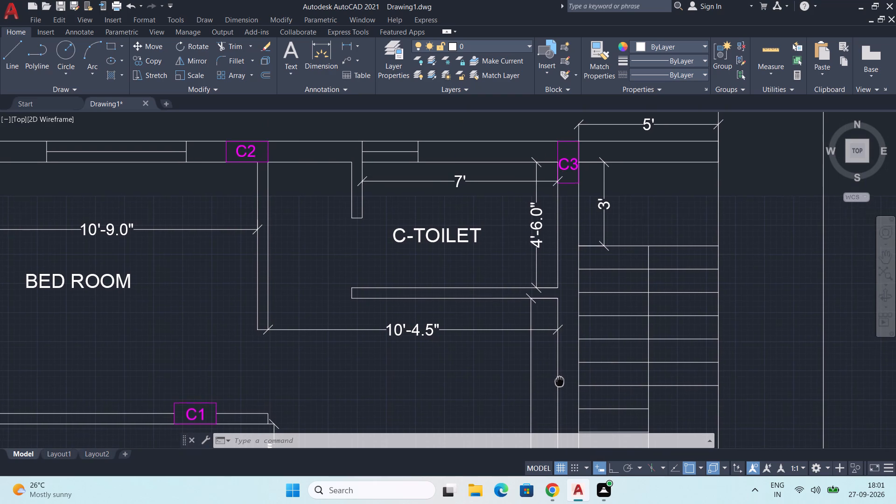
middle_click_drag(560, 381, 559, 381)
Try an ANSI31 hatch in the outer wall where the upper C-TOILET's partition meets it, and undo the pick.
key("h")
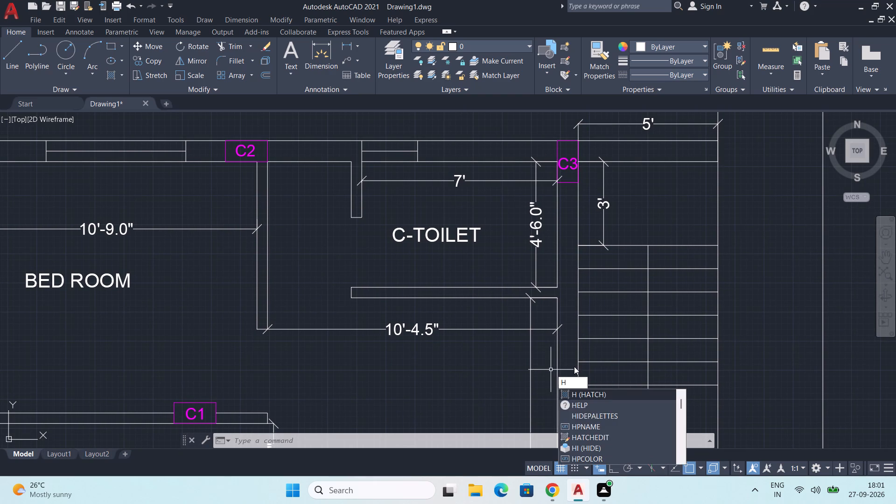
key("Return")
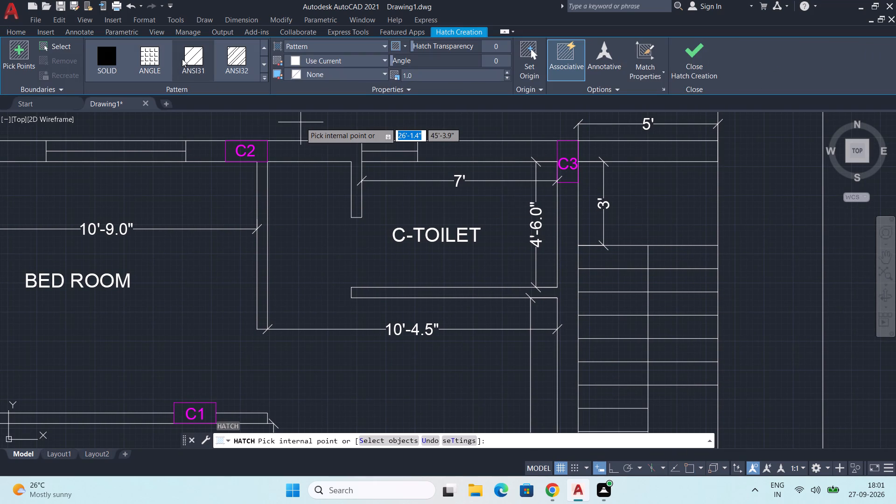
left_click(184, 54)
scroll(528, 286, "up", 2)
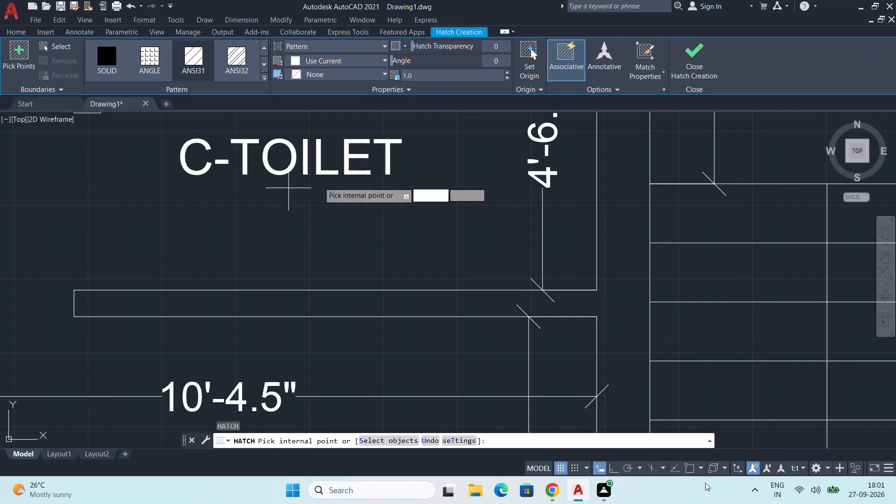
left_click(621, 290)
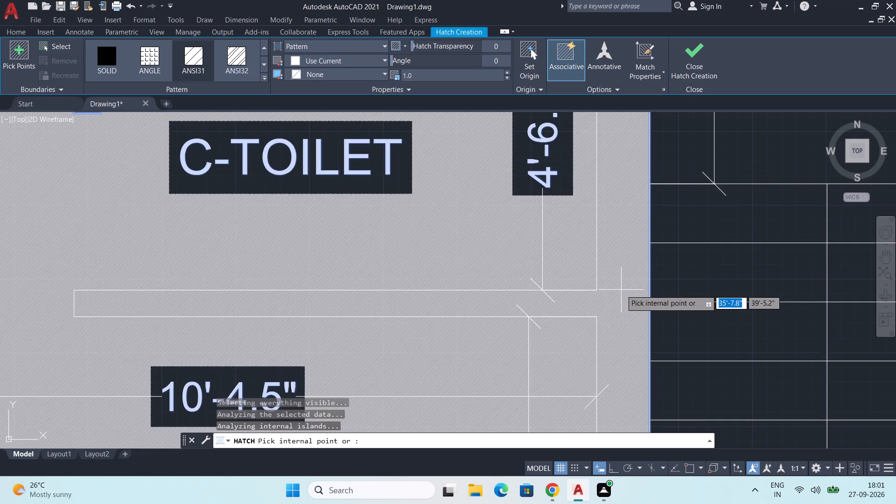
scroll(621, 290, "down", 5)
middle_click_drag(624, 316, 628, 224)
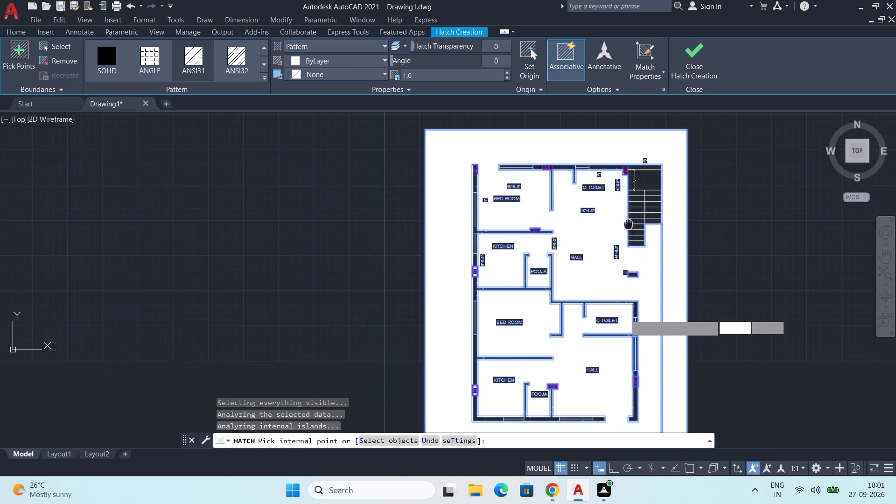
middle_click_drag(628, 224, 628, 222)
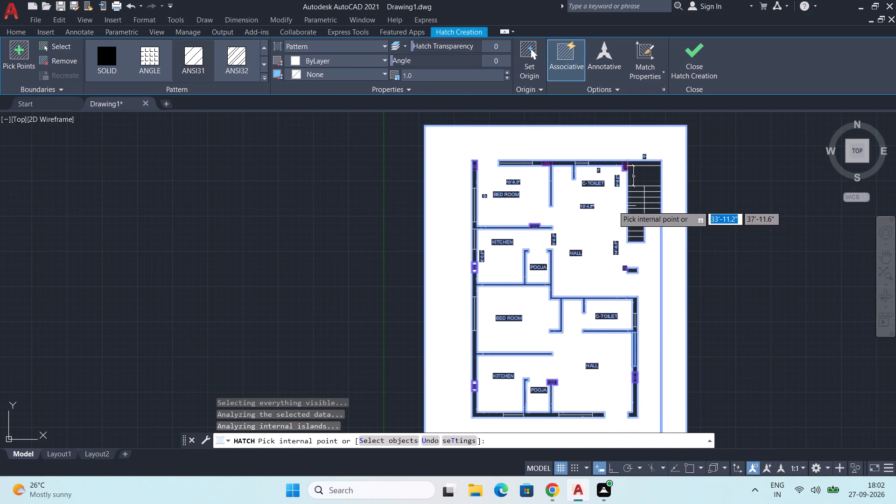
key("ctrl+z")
Hatch the upper BED ROOM's top wall segment between corner column C3 and the window with ANSI31.
scroll(512, 164, "up", 5)
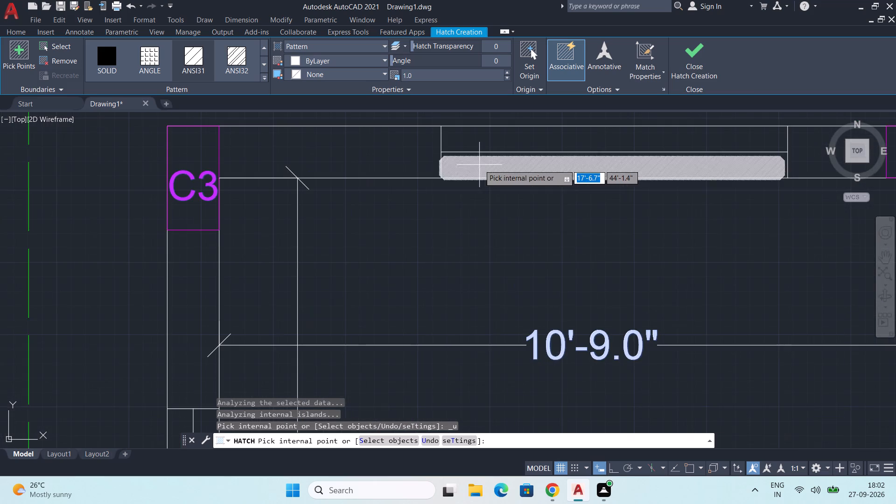
middle_click_drag(390, 176, 440, 235)
left_click(378, 210)
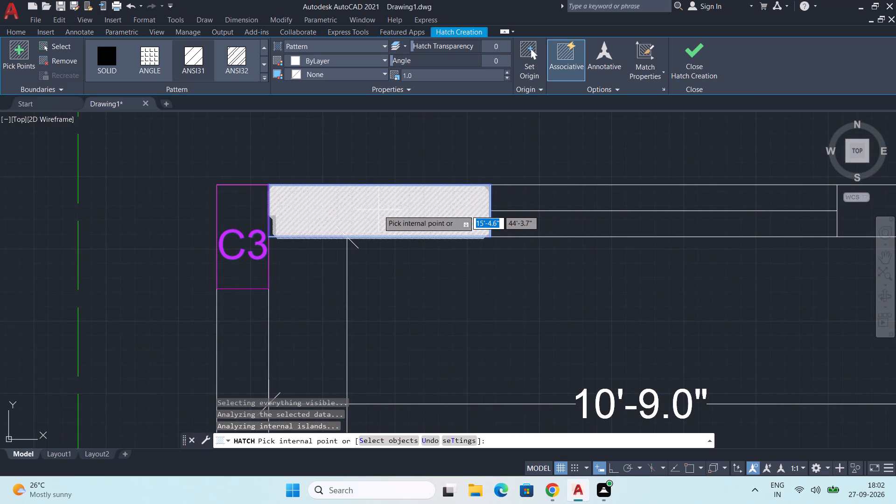
scroll(301, 214, "up", 2)
scroll(259, 232, "up", 1)
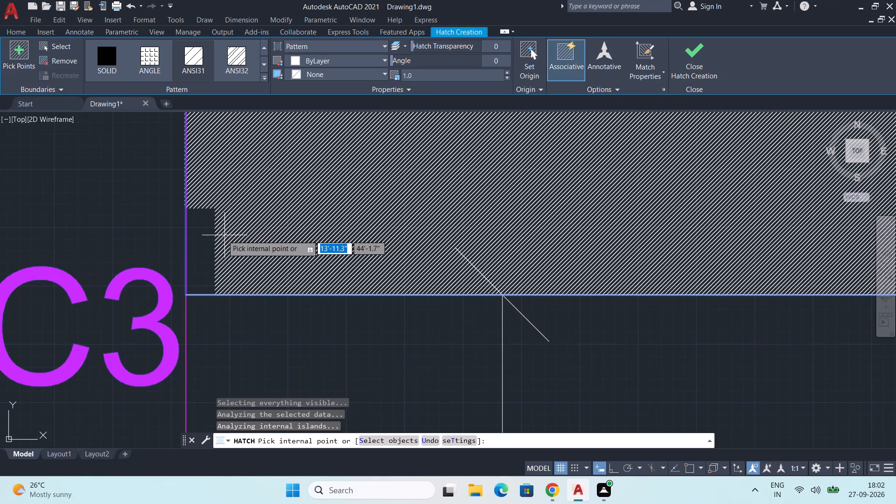
scroll(222, 235, "up", 2)
scroll(221, 235, "down", 6)
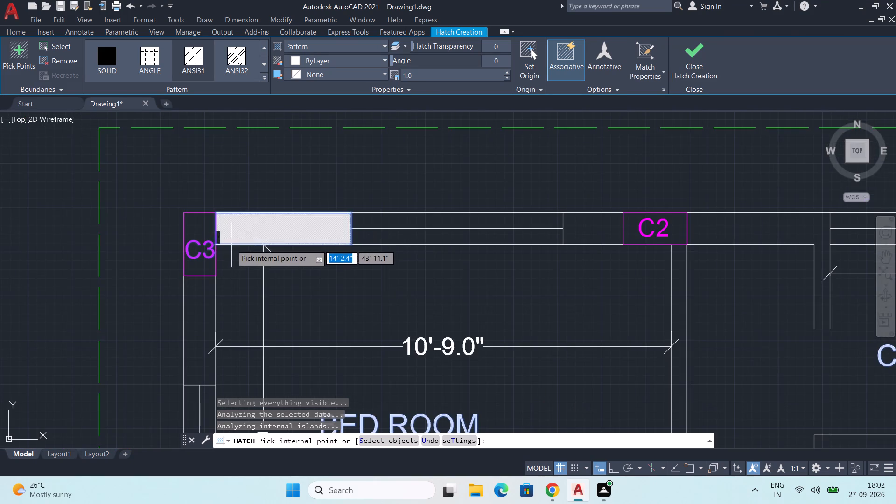
Set the hatch scale to 10 and its colour to 242,103,34.
scroll(224, 264, "up", 3)
double_click(435, 78)
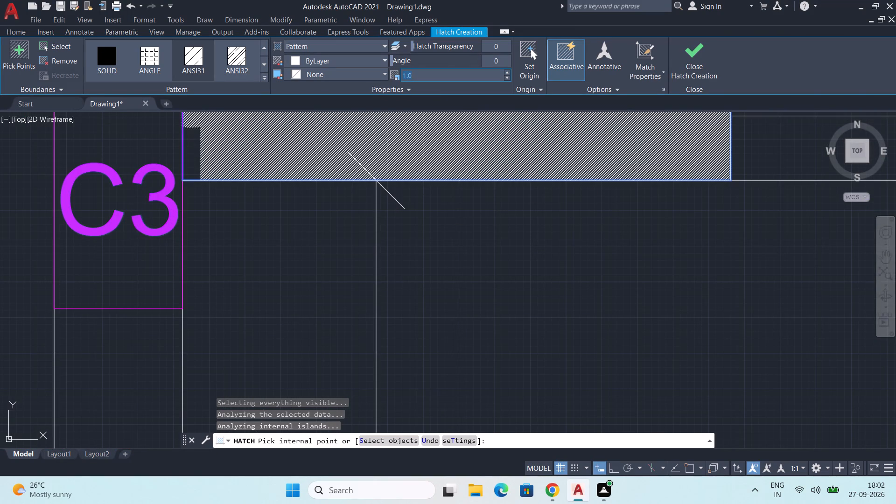
type("10")
key("Return")
scroll(331, 123, "up", 3)
scroll(346, 140, "down", 3)
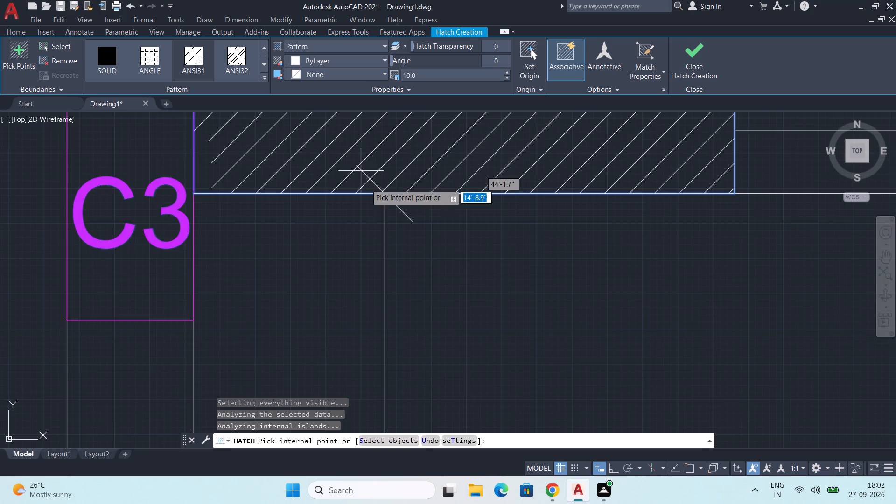
scroll(407, 228, "down", 2)
left_click(356, 57)
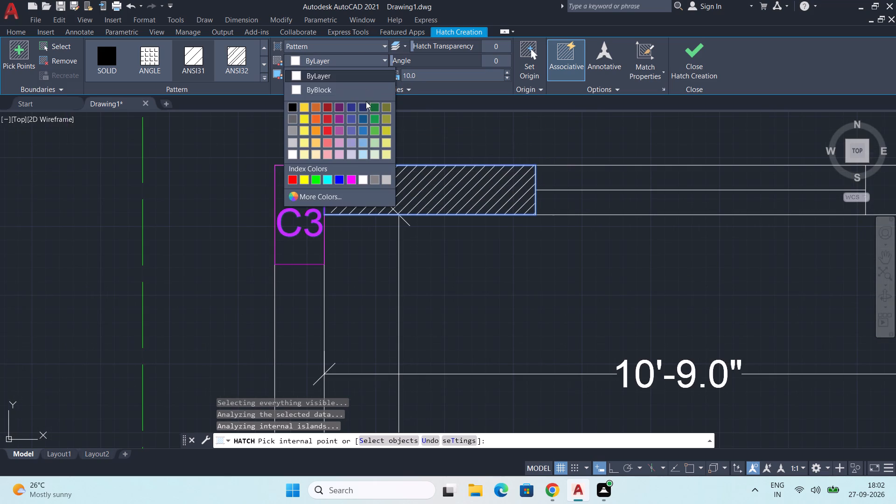
left_click(318, 121)
Add the upper BED ROOM's side wall segment between corner column C3 and the window below it to the hatch.
middle_click_drag(421, 264, 425, 212)
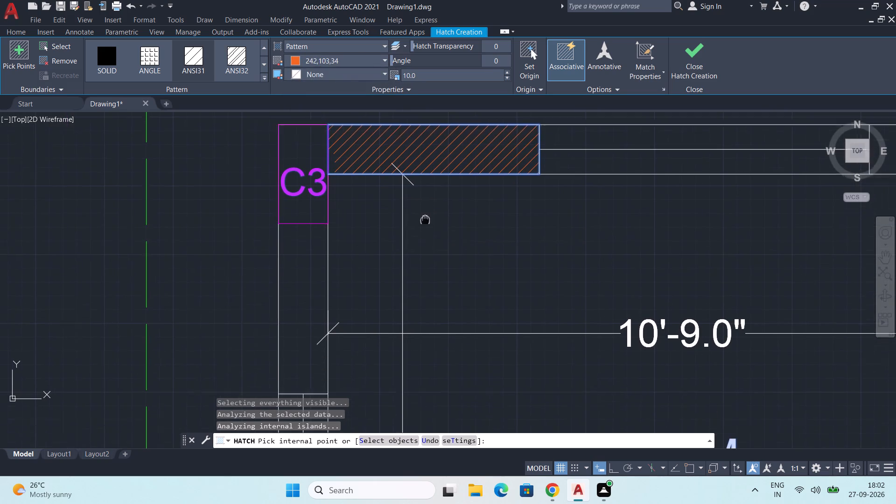
middle_click_drag(425, 212, 426, 190)
left_click(299, 254)
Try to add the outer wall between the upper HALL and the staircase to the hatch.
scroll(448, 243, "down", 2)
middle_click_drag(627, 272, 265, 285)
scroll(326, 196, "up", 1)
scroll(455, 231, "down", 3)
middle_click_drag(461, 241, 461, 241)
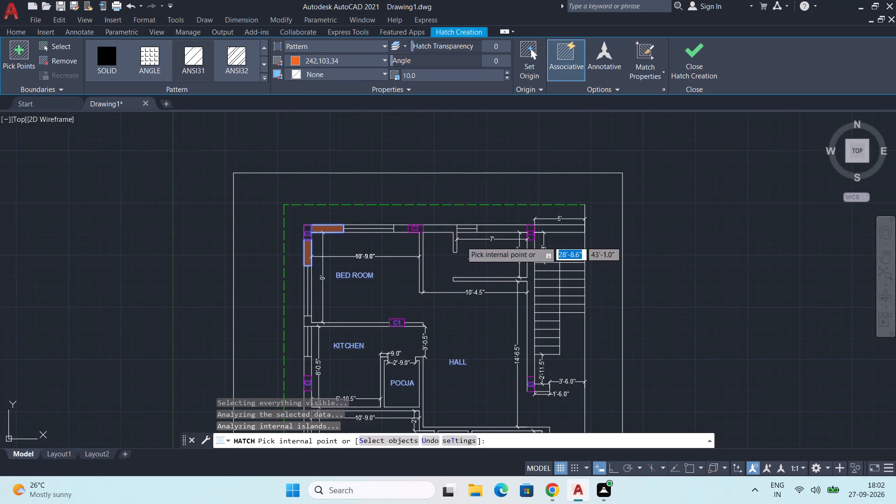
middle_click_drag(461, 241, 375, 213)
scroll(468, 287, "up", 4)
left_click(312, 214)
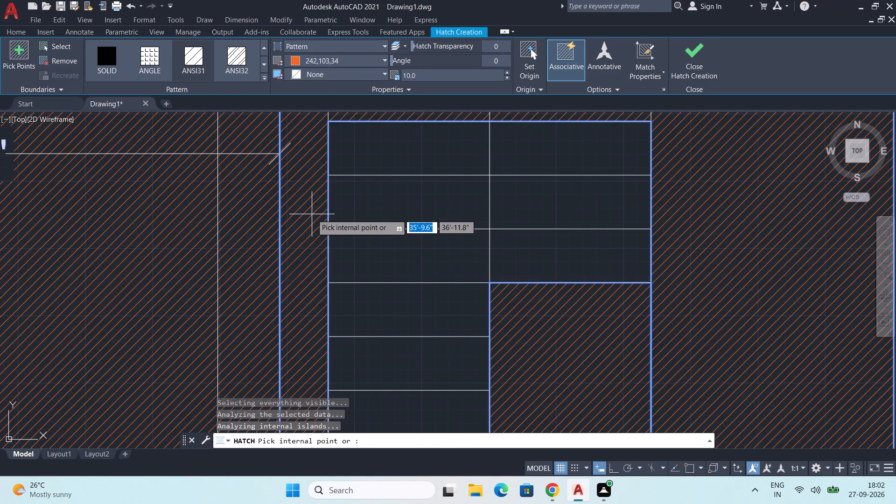
Examine the hatch preview around the staircase, upper C-TOILET and HALL to trace the open wall boundary.
scroll(312, 215, "down", 2)
scroll(317, 216, "up", 1)
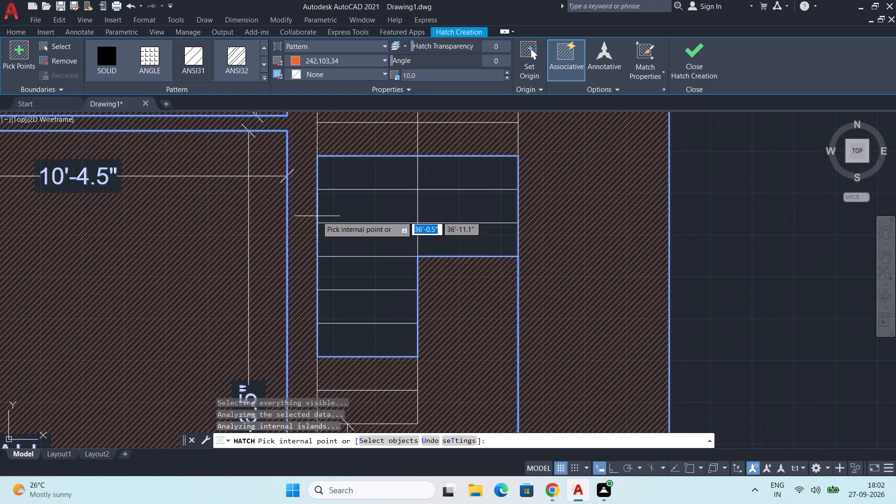
scroll(317, 205, "up", 1)
scroll(317, 205, "down", 3)
middle_click_drag(328, 203, 379, 279)
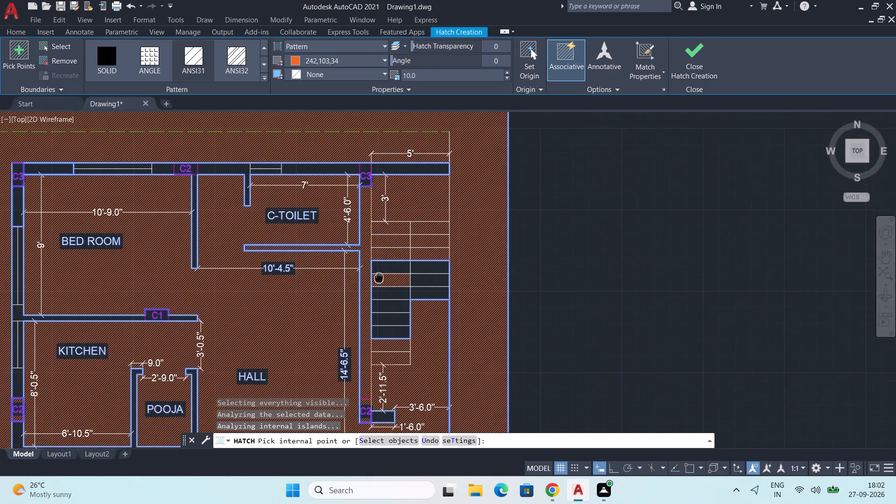
middle_click_drag(379, 279, 379, 279)
scroll(373, 239, "up", 5)
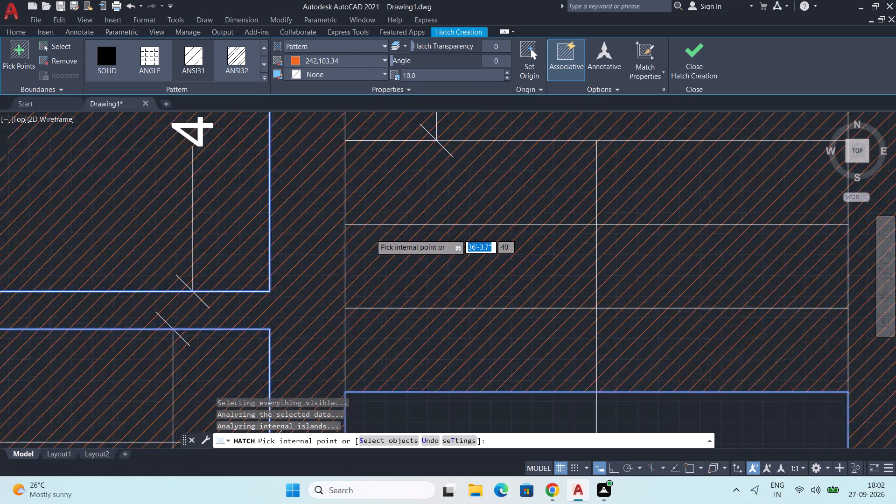
scroll(358, 226, "up", 1)
scroll(358, 225, "down", 6)
middle_click_drag(367, 231, 425, 178)
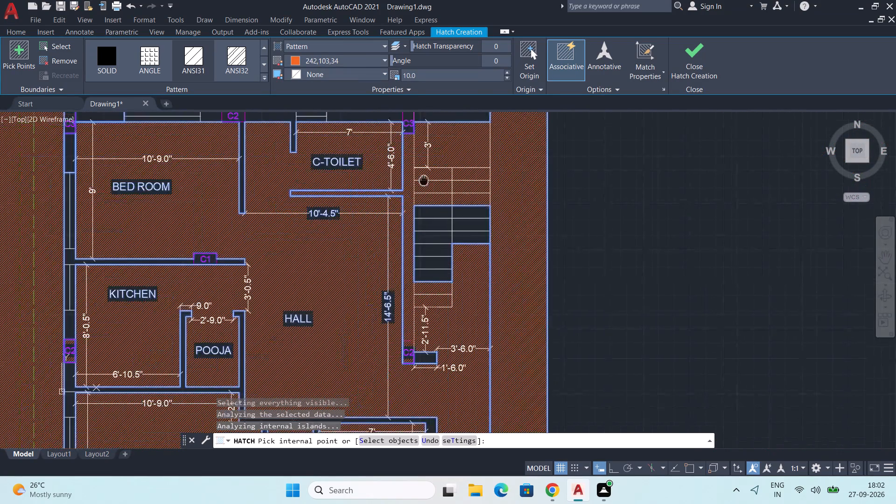
middle_click_drag(425, 178, 428, 175)
Undo the hatch pick beside the staircase and finish the hatch on the two wall segments at corner column C3.
key("ctrl+z")
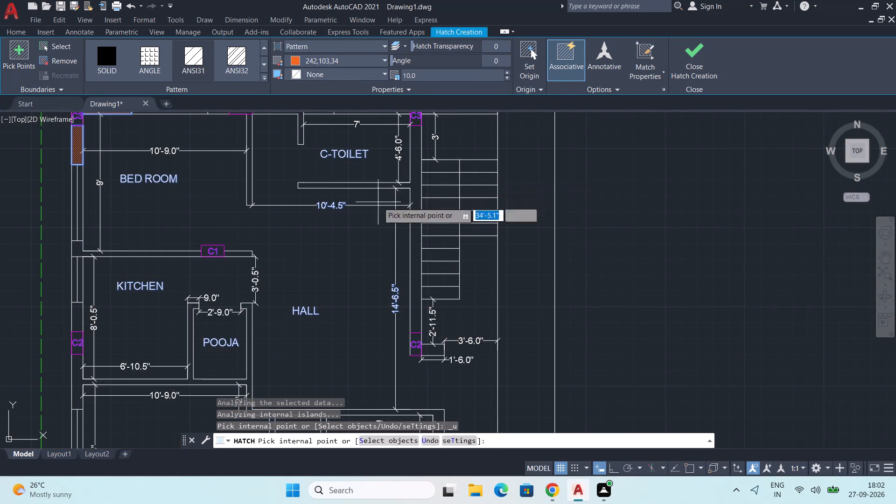
key("space")
Examine the outer wall beside the staircase and its junctions with column C3 and the upper C-TOILET for boundary gaps.
scroll(410, 255, "up", 3)
middle_click_drag(426, 266, 431, 214)
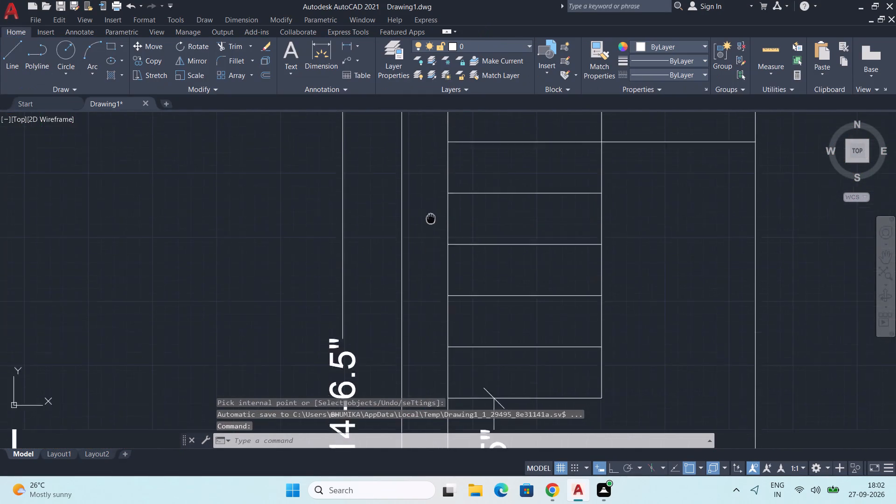
middle_click_drag(431, 214, 426, 153)
scroll(427, 188, "down", 2)
middle_click_drag(455, 241, 470, 392)
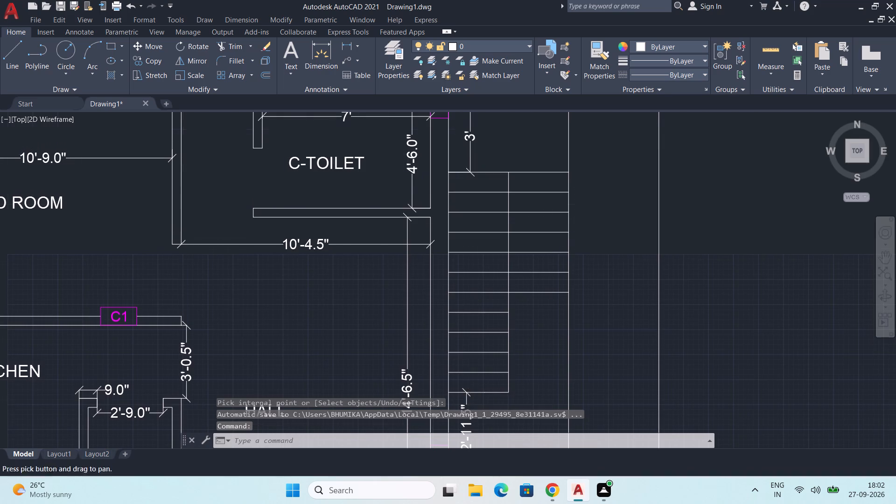
middle_click_drag(474, 246, 473, 358)
scroll(497, 223, "up", 2)
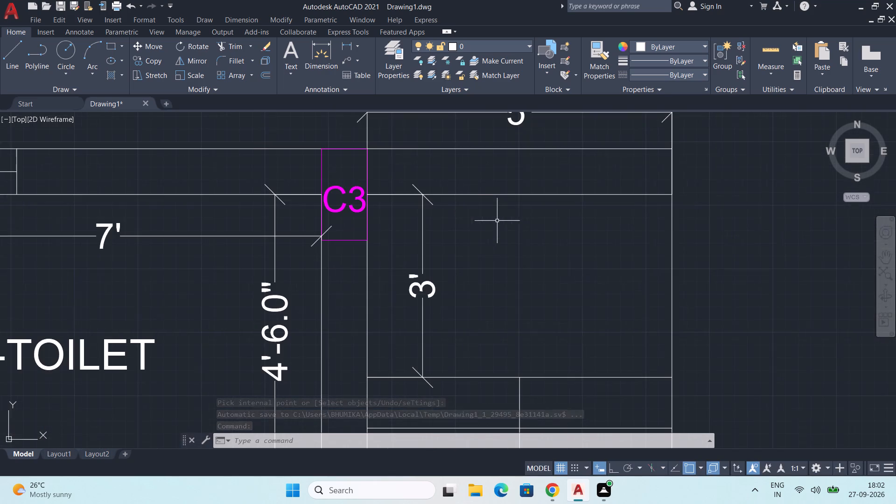
scroll(456, 241, "down", 1)
middle_click_drag(459, 265, 470, 211)
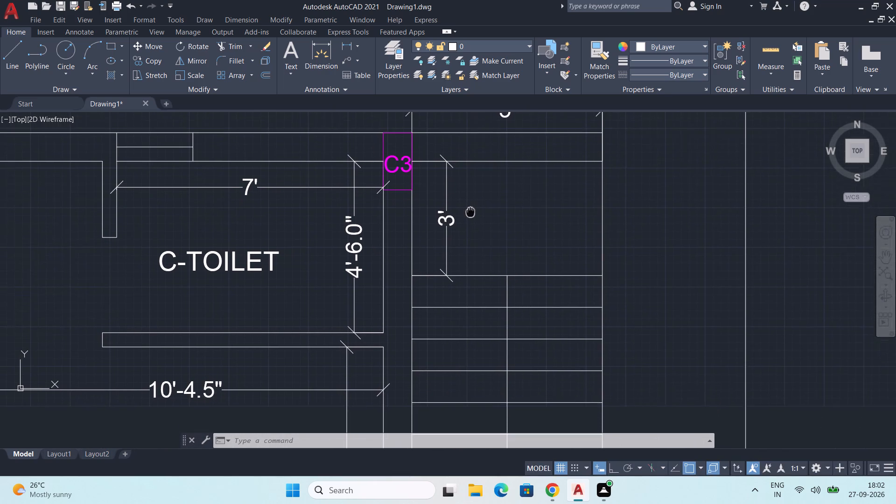
middle_click_drag(470, 211, 463, 203)
middle_click_drag(378, 227, 431, 266)
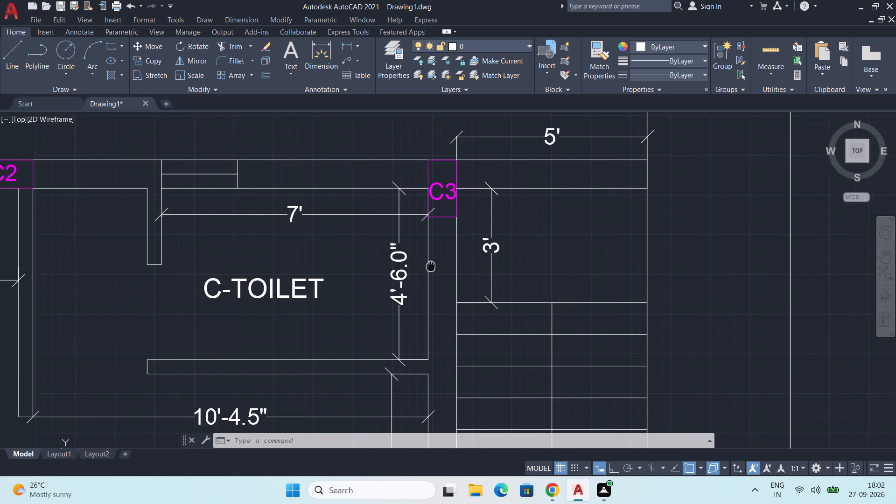
middle_click_drag(431, 266, 436, 278)
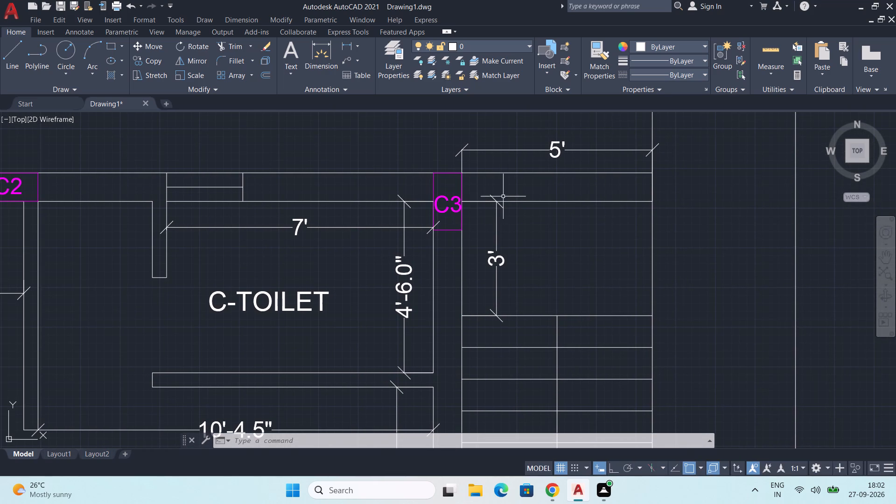
middle_click_drag(435, 313, 438, 198)
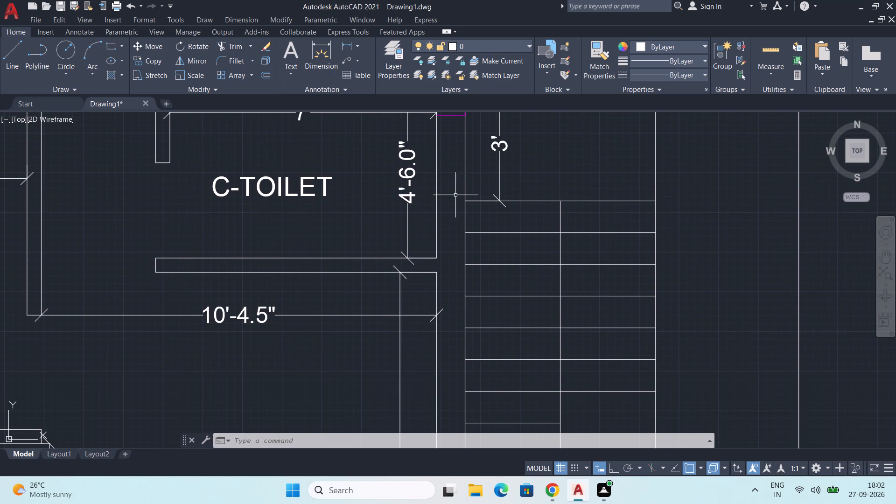
middle_click_drag(455, 194, 468, 324)
scroll(495, 197, "up", 2)
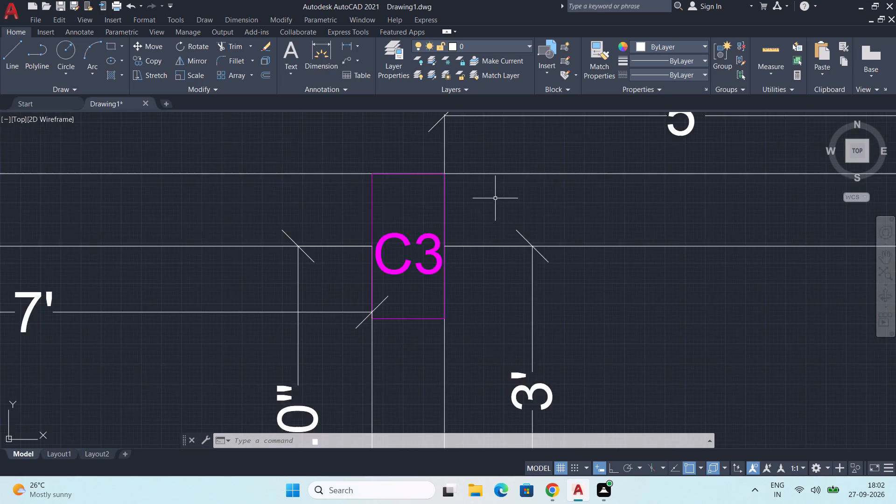
scroll(496, 203, "up", 2)
scroll(477, 253, "down", 1)
Trace the staircase-side wall from column C3 to column C2 beside the upper HALL, checking its line ends for gaps.
middle_click_drag(465, 301, 479, 143)
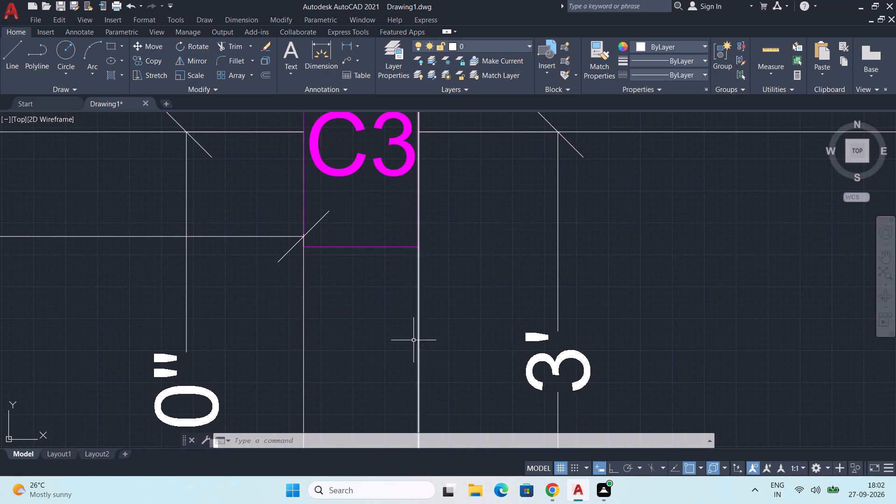
middle_click_drag(408, 370, 444, 151)
scroll(445, 273, "down", 1)
middle_click_drag(451, 388, 525, 140)
scroll(523, 149, "down", 1)
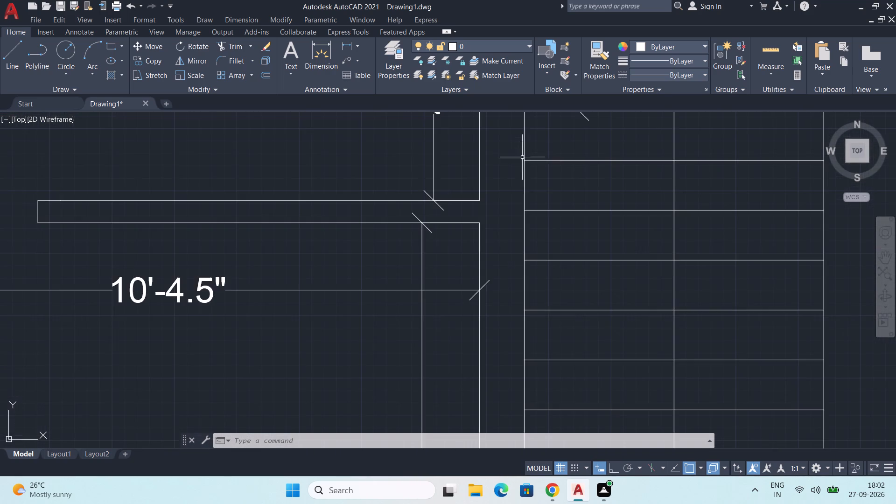
middle_click_drag(435, 321, 559, 96)
middle_click_drag(580, 460, 563, 276)
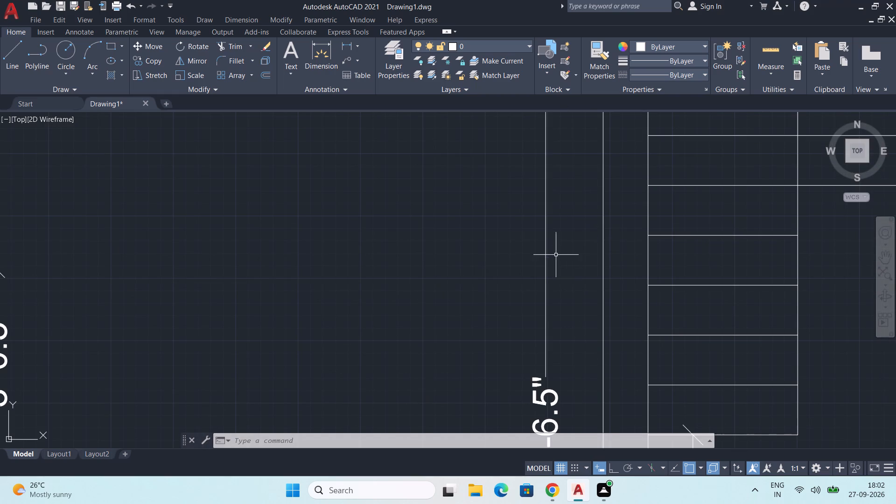
scroll(556, 253, "down", 2)
middle_click_drag(561, 312, 513, 225)
scroll(529, 345, "up", 3)
scroll(538, 297, "up", 1)
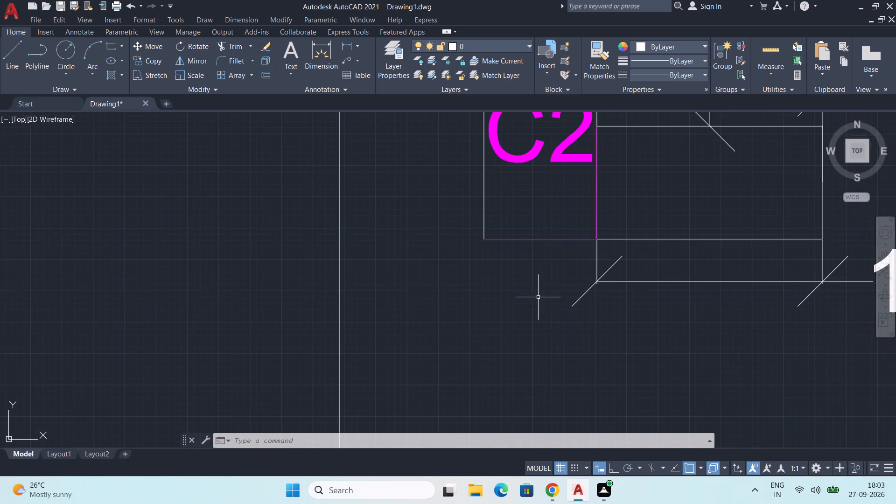
middle_click_drag(536, 269, 497, 336)
scroll(513, 322, "up", 3)
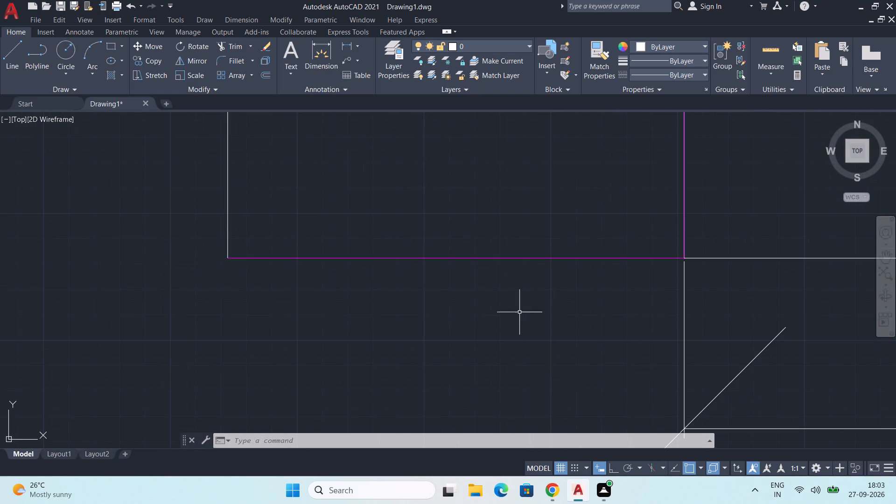
scroll(630, 282, "up", 1)
scroll(630, 282, "down", 5)
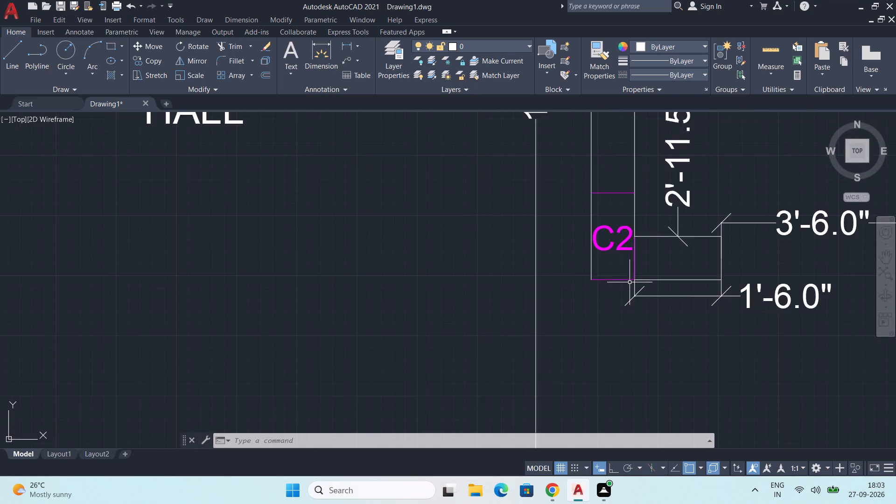
scroll(630, 282, "down", 3)
middle_click_drag(629, 280, 619, 316)
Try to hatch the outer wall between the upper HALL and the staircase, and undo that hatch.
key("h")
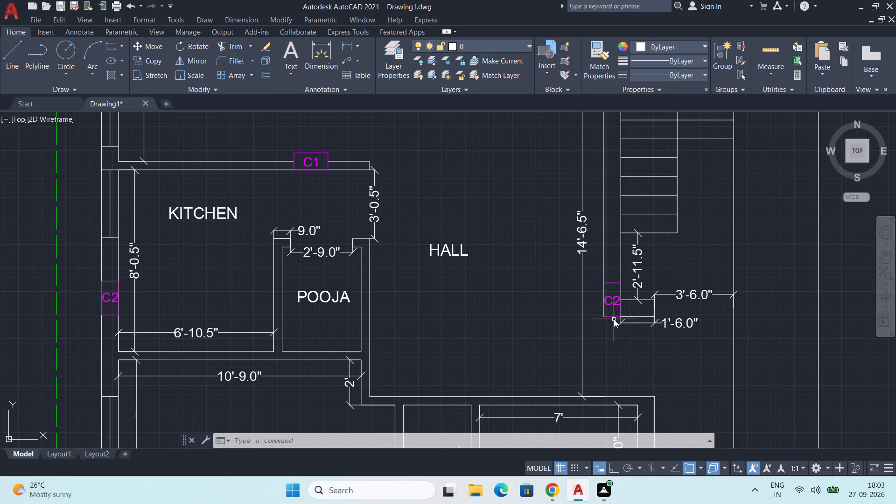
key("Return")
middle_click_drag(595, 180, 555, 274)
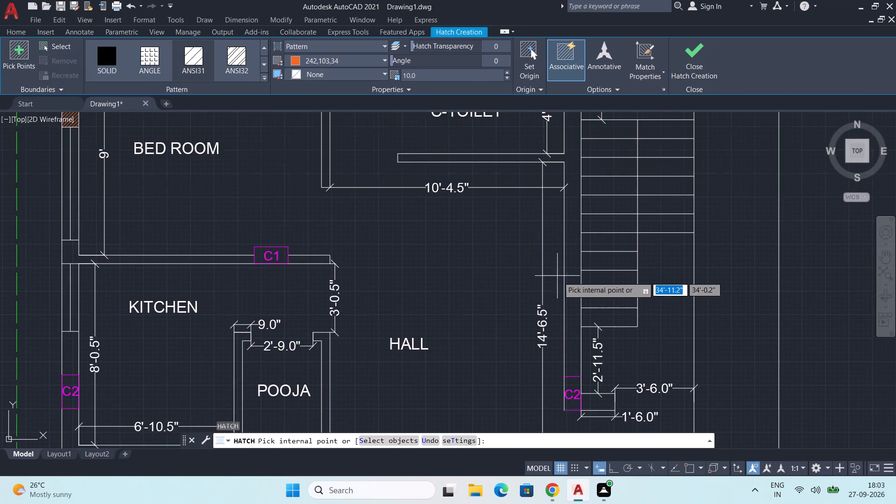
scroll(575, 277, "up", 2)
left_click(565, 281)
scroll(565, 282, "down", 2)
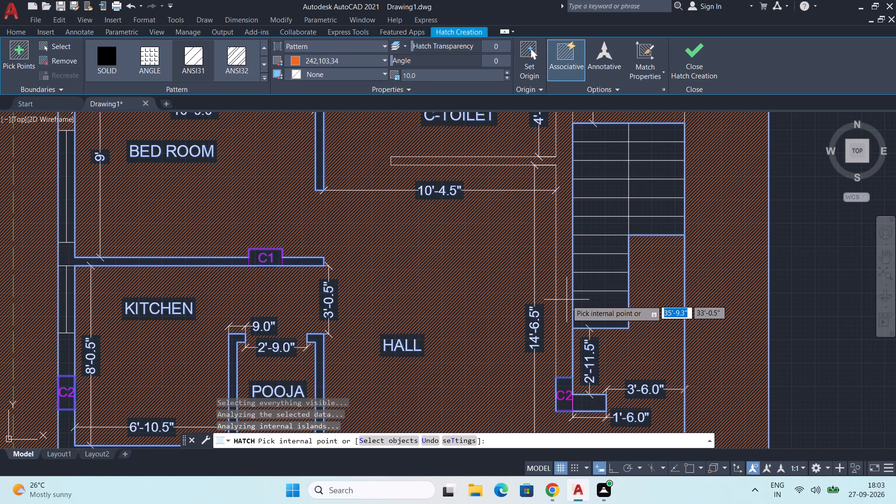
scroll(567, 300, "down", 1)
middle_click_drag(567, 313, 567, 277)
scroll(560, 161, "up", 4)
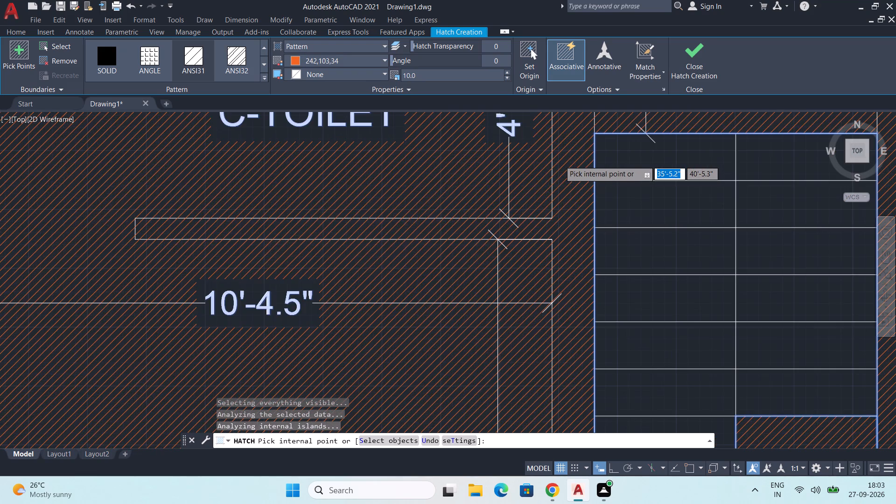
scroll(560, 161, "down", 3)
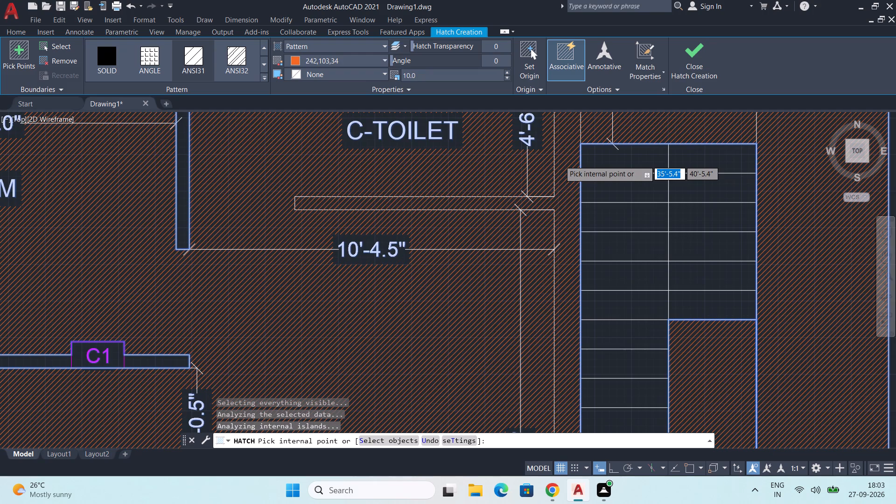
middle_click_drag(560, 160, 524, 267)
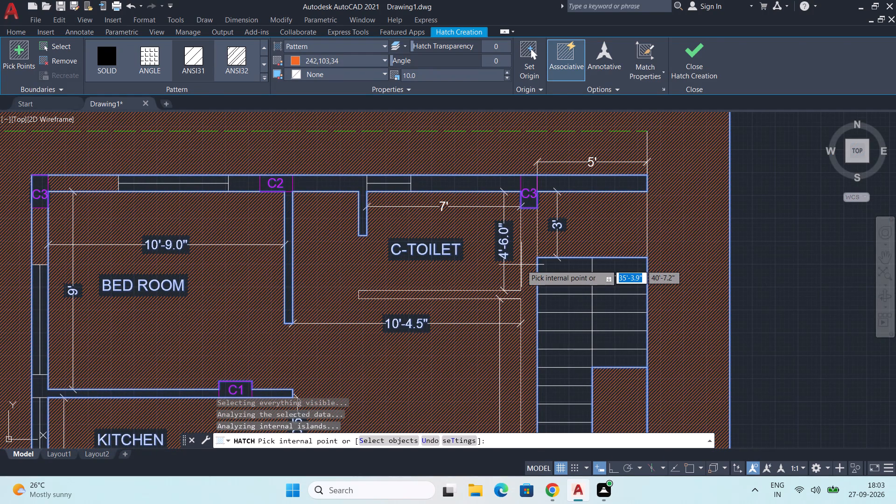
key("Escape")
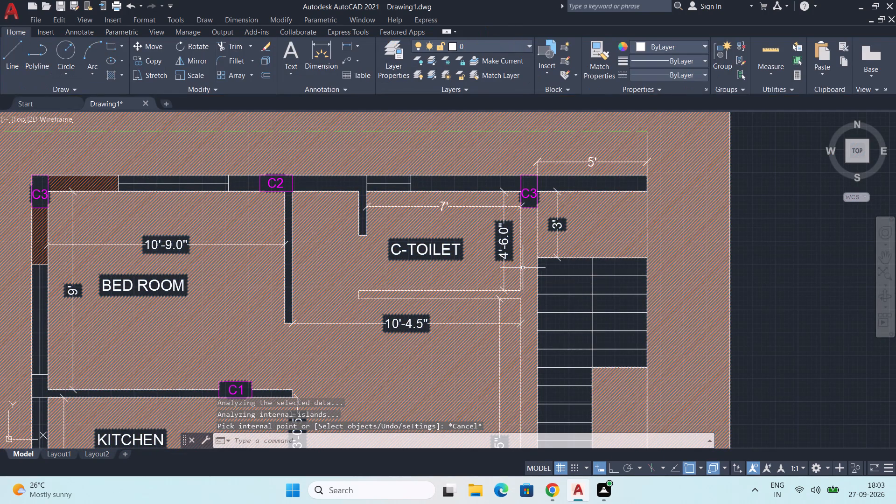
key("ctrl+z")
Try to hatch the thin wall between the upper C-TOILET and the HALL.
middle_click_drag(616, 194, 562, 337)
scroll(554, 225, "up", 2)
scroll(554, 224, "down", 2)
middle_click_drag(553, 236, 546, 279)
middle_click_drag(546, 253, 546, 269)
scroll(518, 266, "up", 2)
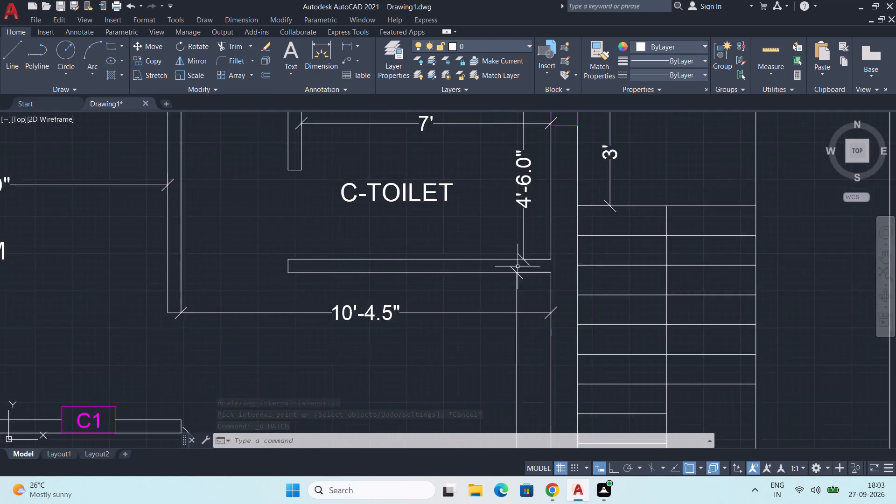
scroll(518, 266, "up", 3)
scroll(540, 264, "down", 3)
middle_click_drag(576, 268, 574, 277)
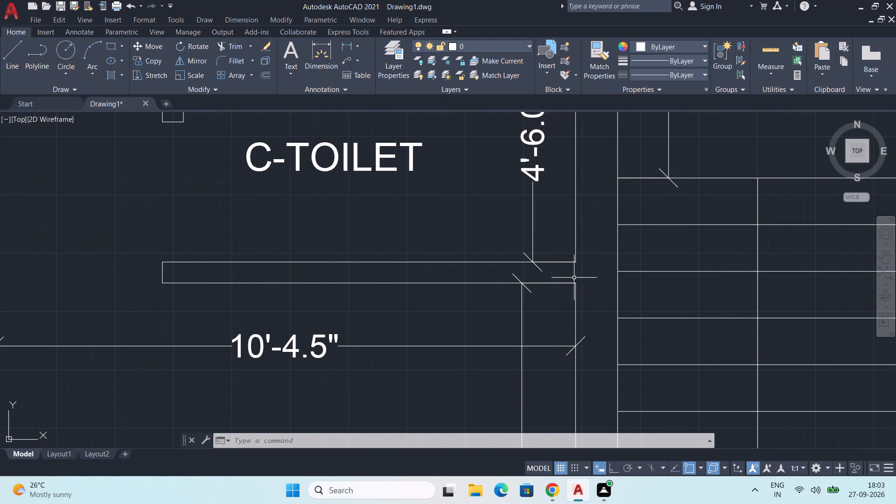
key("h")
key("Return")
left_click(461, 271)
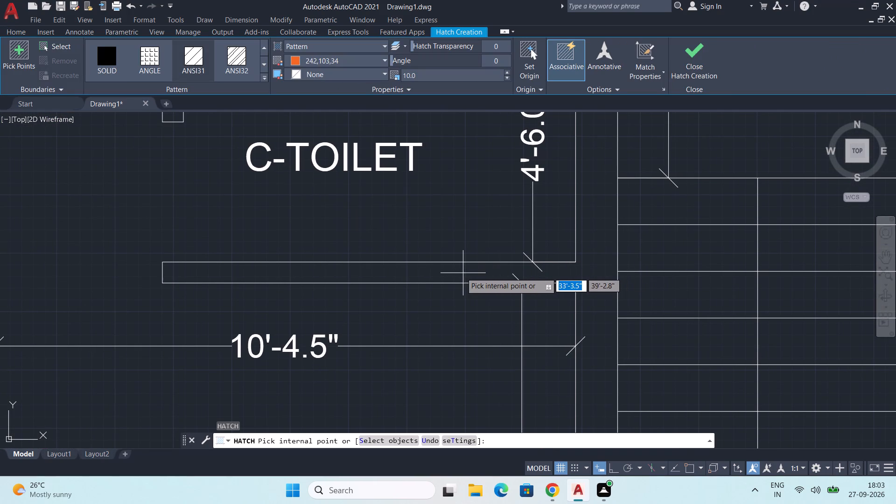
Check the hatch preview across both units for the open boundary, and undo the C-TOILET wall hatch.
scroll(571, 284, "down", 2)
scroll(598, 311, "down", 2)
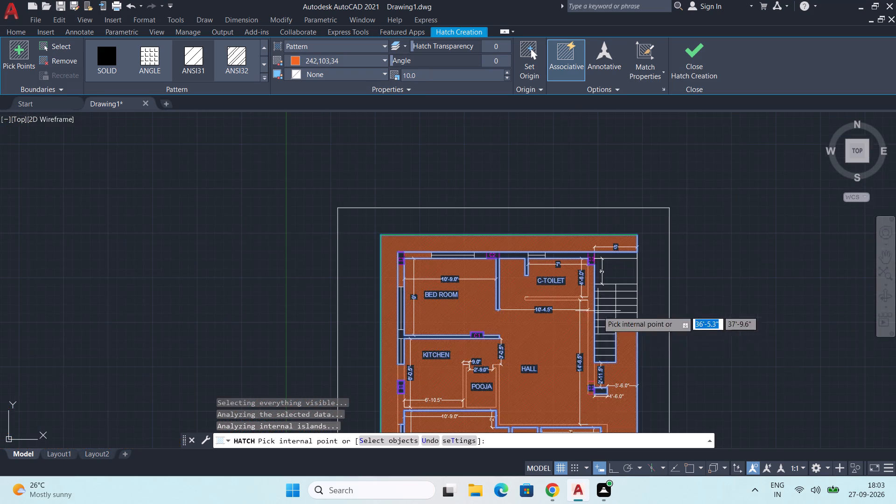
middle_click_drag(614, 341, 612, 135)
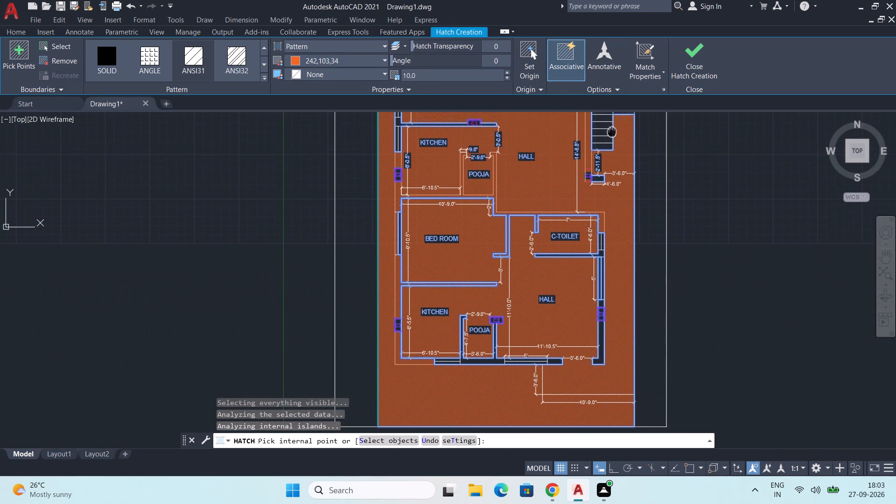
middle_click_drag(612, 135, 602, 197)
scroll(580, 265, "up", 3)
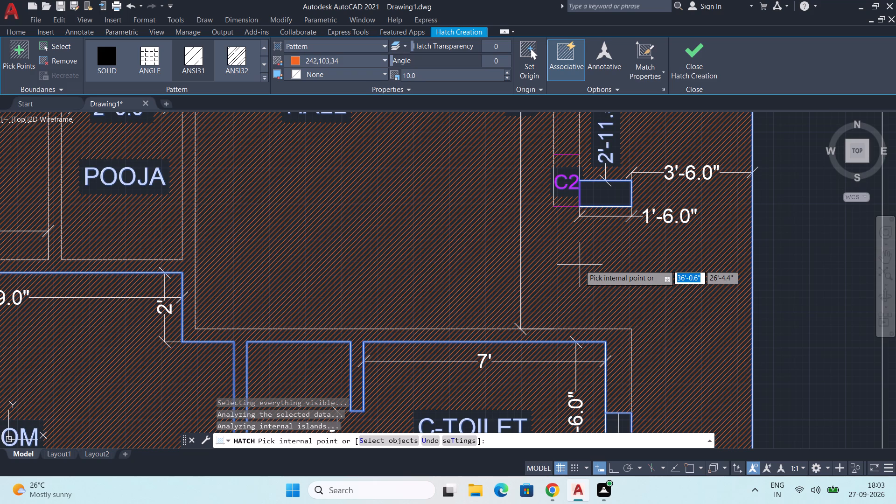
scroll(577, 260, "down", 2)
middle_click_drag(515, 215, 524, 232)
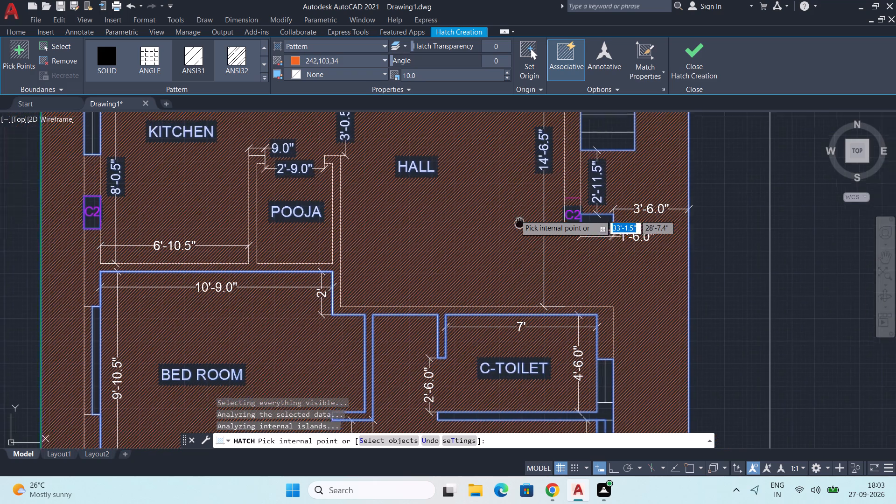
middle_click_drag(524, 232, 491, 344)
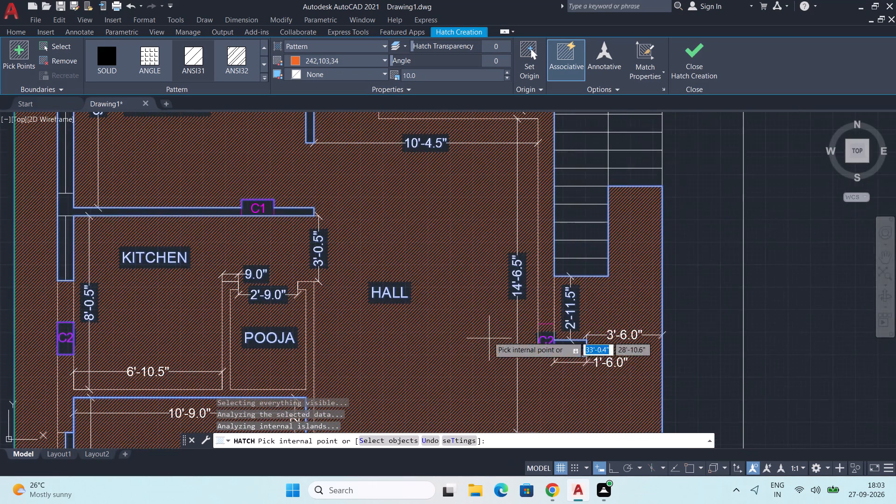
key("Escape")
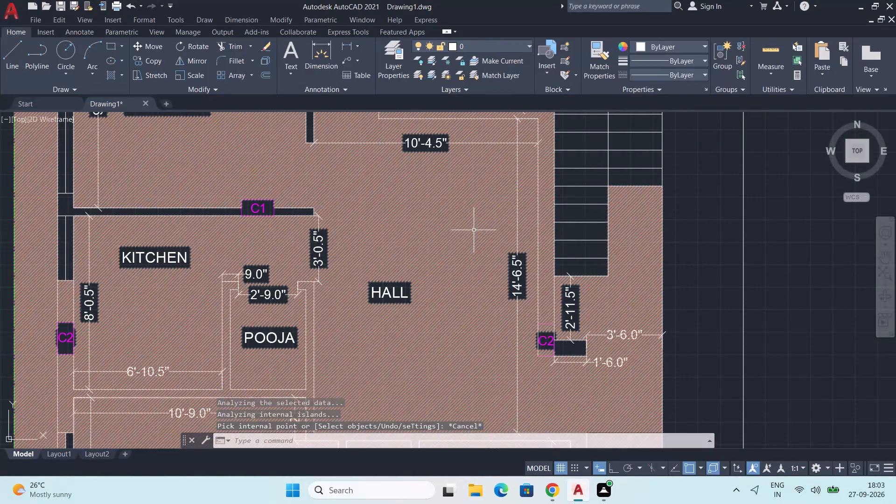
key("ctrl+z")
Draw a 9" by 11' rectangle over the staircase-side HALL wall, from the C-TOILET partition to the lower corner of column C2.
middle_click_drag(469, 177, 469, 177)
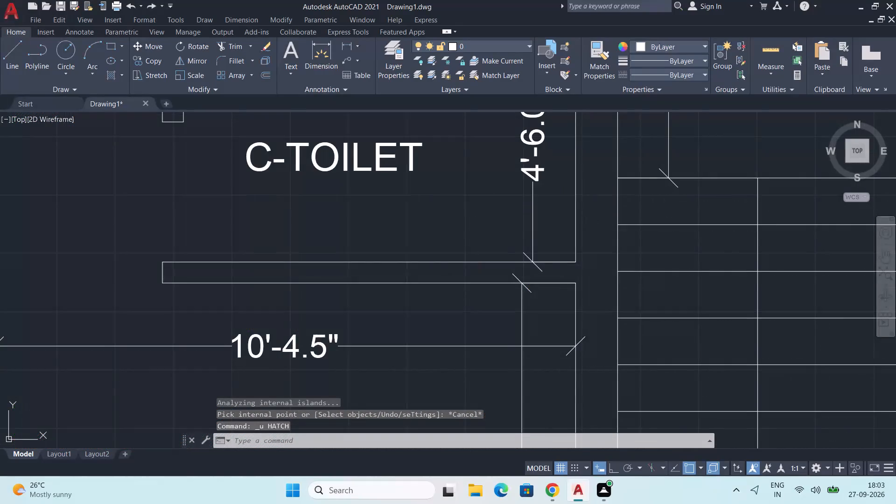
middle_click_drag(469, 177, 472, 246)
left_click(109, 47)
scroll(551, 309, "down", 1)
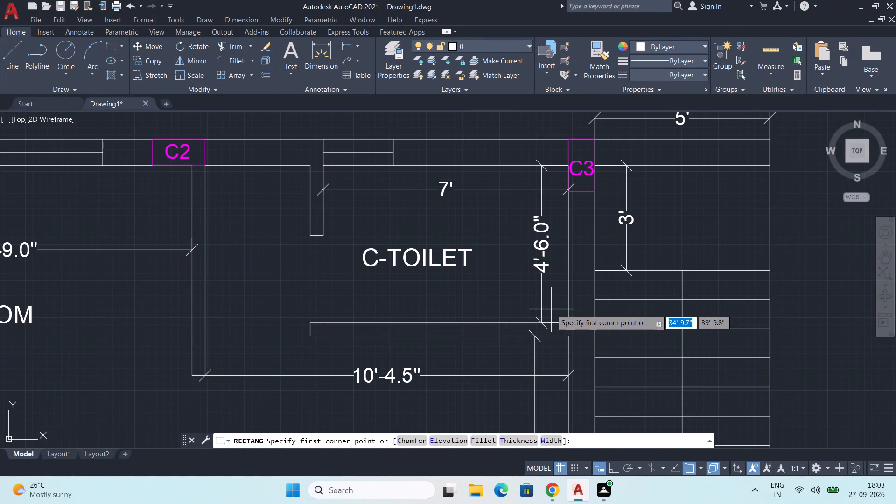
middle_click_drag(578, 268, 568, 235)
middle_click_drag(588, 371, 592, 283)
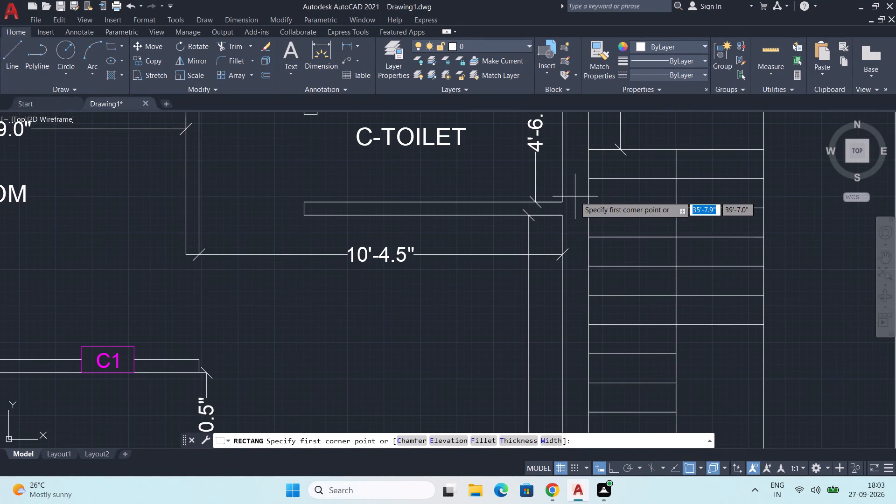
scroll(571, 224, "up", 2)
scroll(571, 224, "down", 2)
middle_click_drag(581, 323, 579, 192)
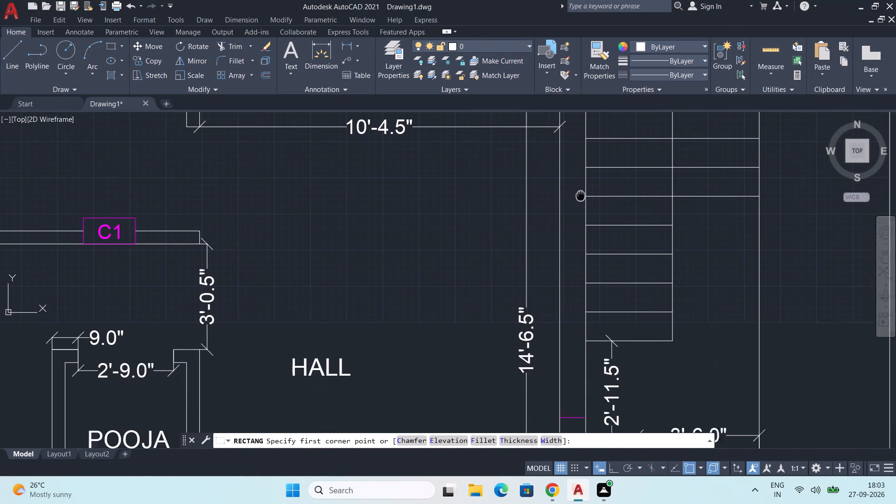
middle_click_drag(579, 192, 571, 167)
scroll(571, 168, "down", 2)
scroll(566, 156, "up", 2)
middle_click_drag(566, 153, 574, 250)
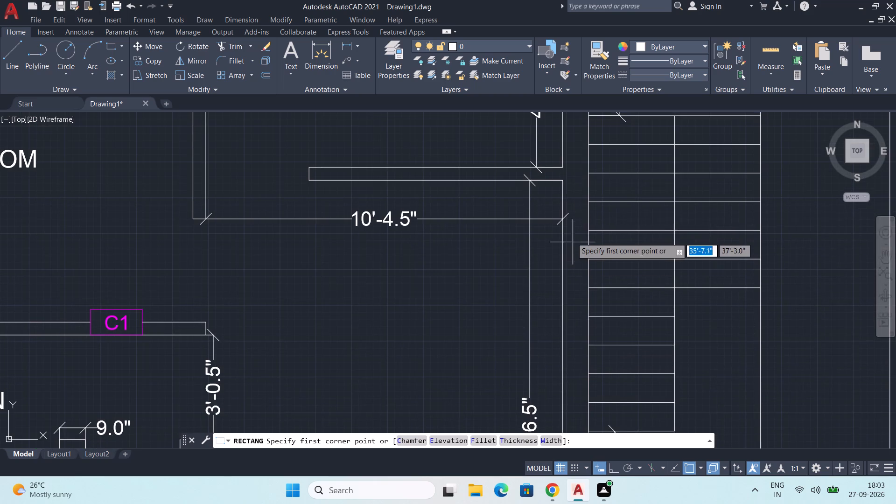
left_click_drag(563, 177, 565, 182)
middle_click_drag(592, 389, 611, 272)
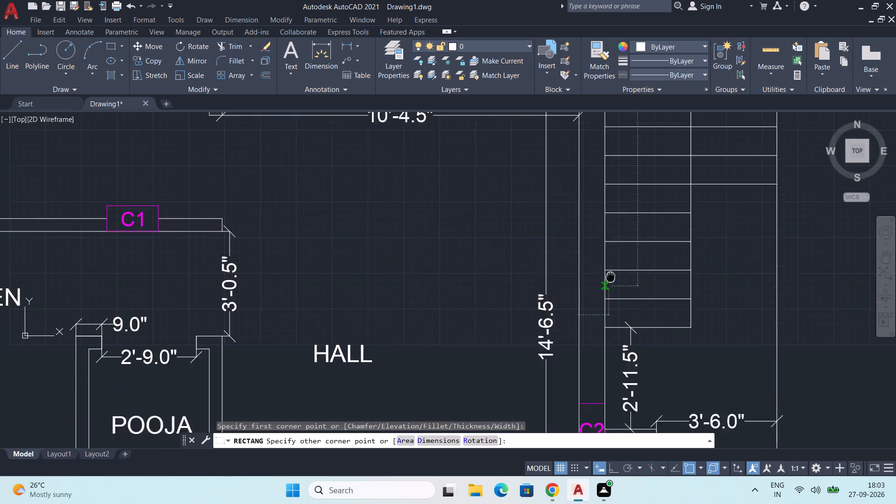
middle_click_drag(611, 272, 612, 264)
middle_click_drag(623, 418, 628, 296)
scroll(620, 318, "up", 2)
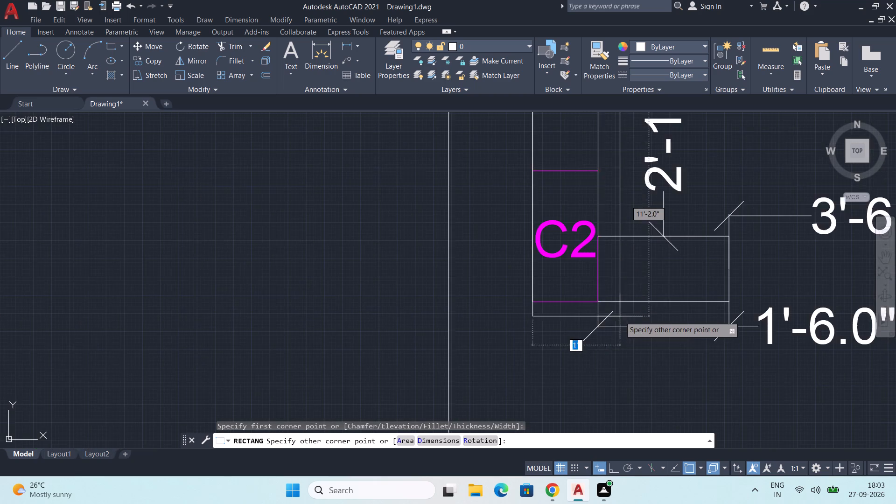
scroll(601, 305, "up", 2)
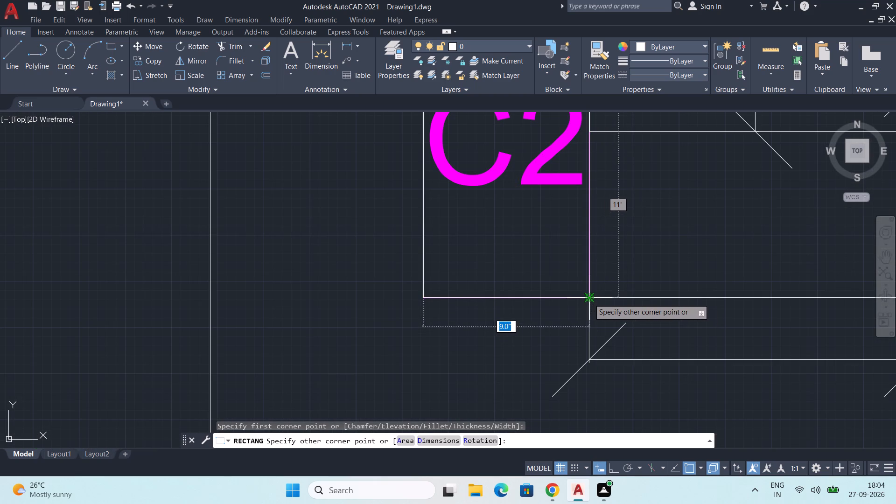
left_click(589, 299)
scroll(591, 281, "down", 4)
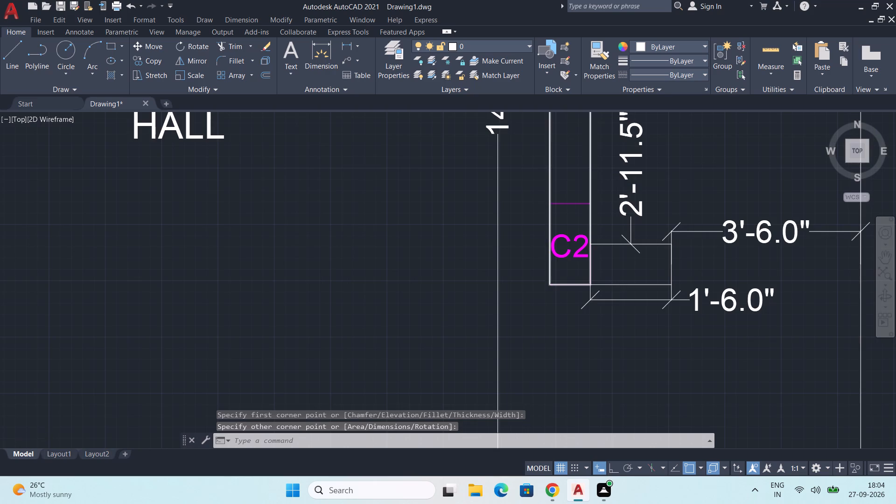
Explode the new wall rectangle and delete its top edge beside the C-TOILET partition.
middle_click_drag(591, 280, 608, 457)
middle_click_drag(609, 291, 630, 478)
scroll(599, 312, "up", 1)
middle_click_drag(603, 302, 602, 375)
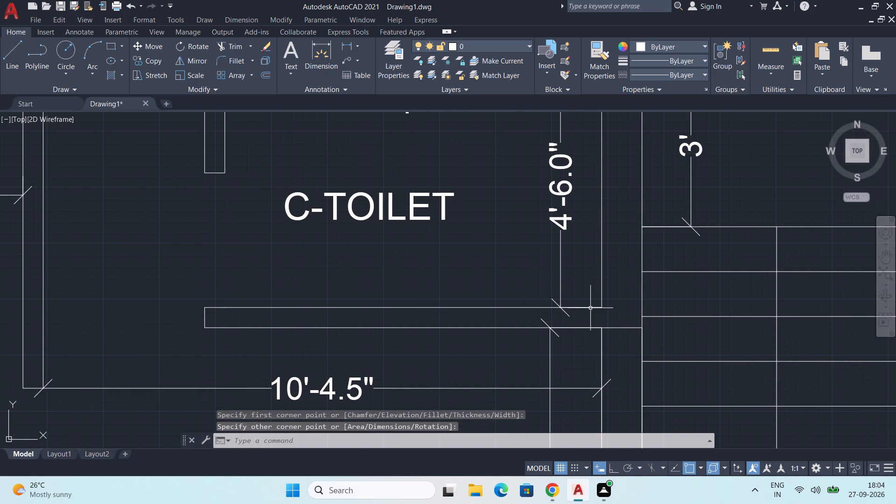
left_click(617, 329)
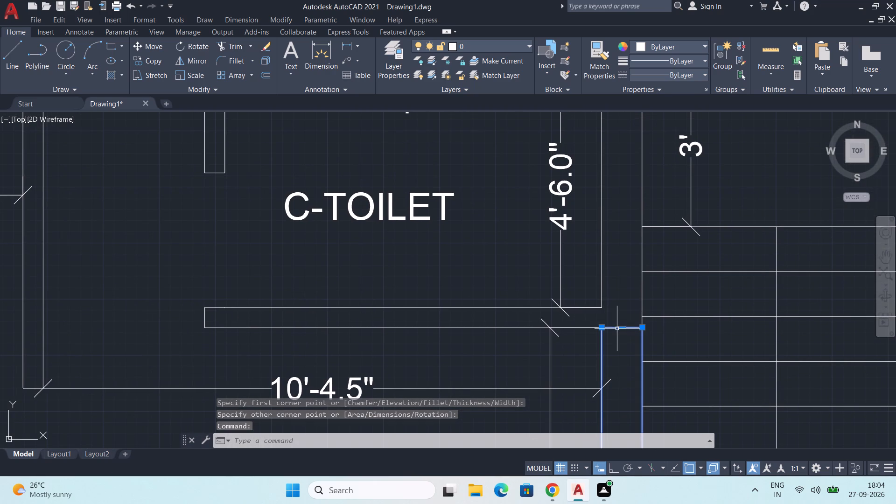
key("x")
key("Return")
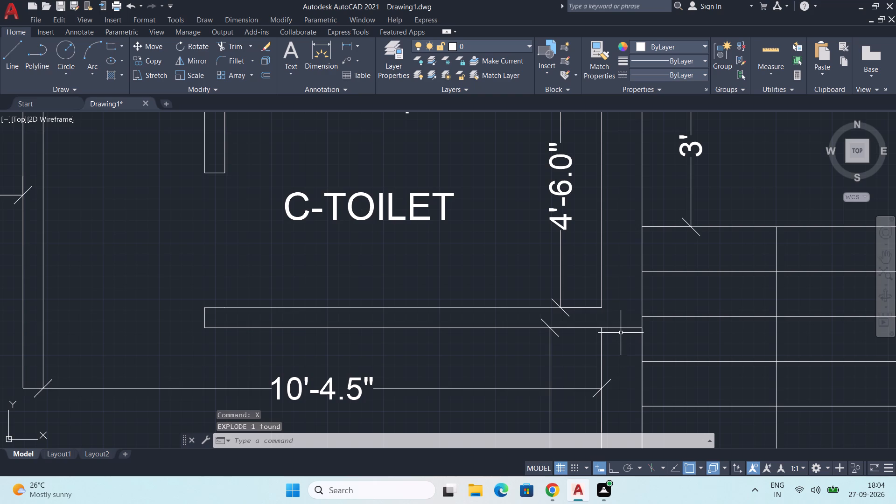
left_click(622, 328)
key("Delete")
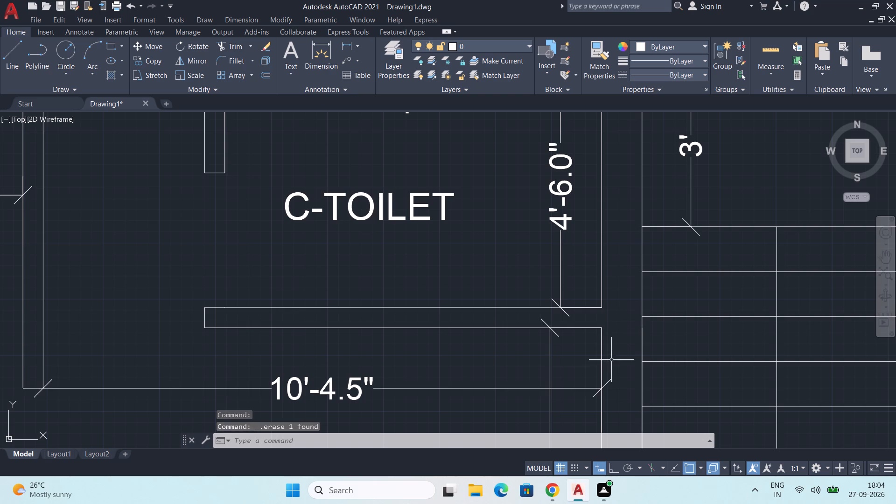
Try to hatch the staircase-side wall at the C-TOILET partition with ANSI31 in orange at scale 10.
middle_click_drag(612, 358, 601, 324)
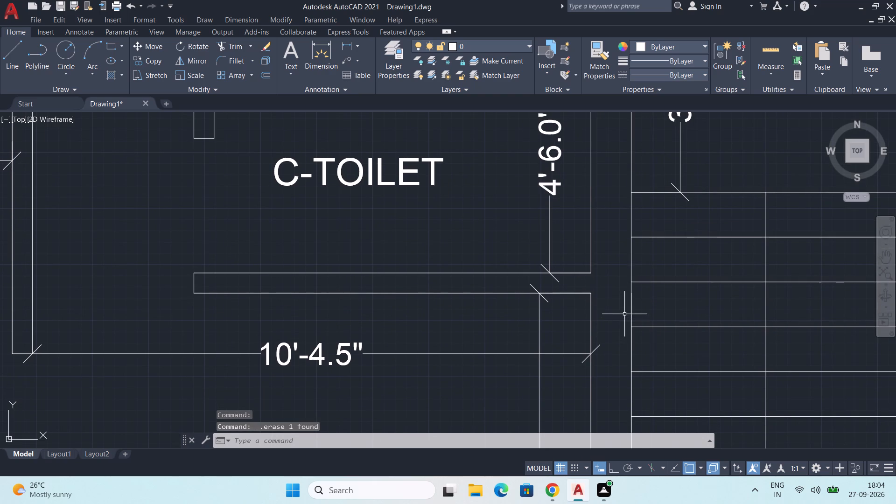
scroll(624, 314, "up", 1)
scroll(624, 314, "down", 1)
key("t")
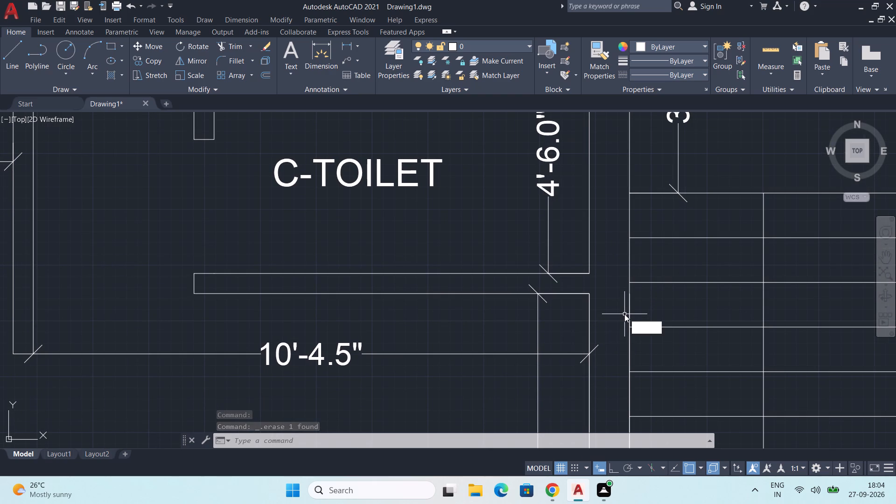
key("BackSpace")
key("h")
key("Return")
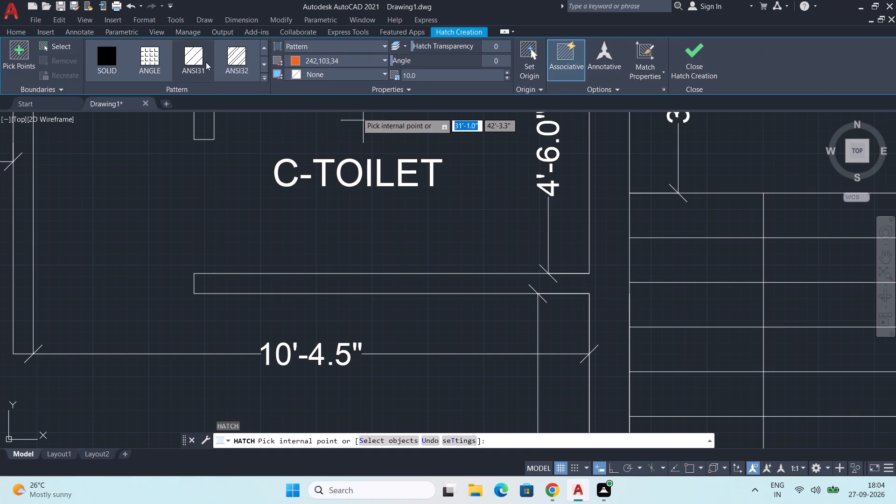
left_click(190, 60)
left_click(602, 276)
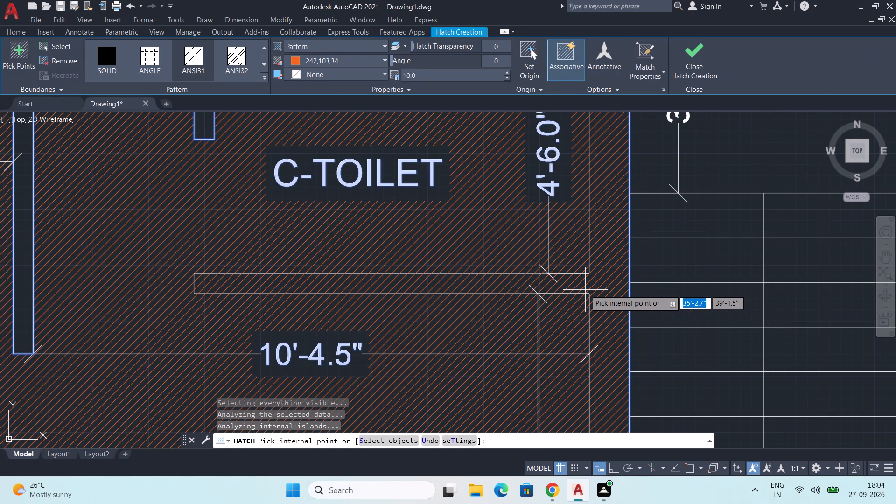
Examine the hatch preview along the staircase-side wall and around column C2 for the open boundary.
scroll(585, 290, "down", 2)
middle_click_drag(588, 284, 568, 291)
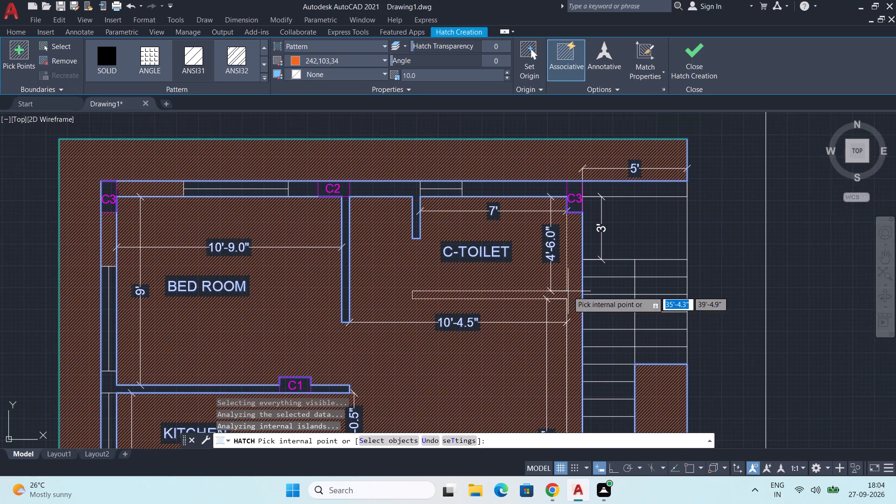
scroll(573, 283, "up", 1)
scroll(573, 283, "down", 2)
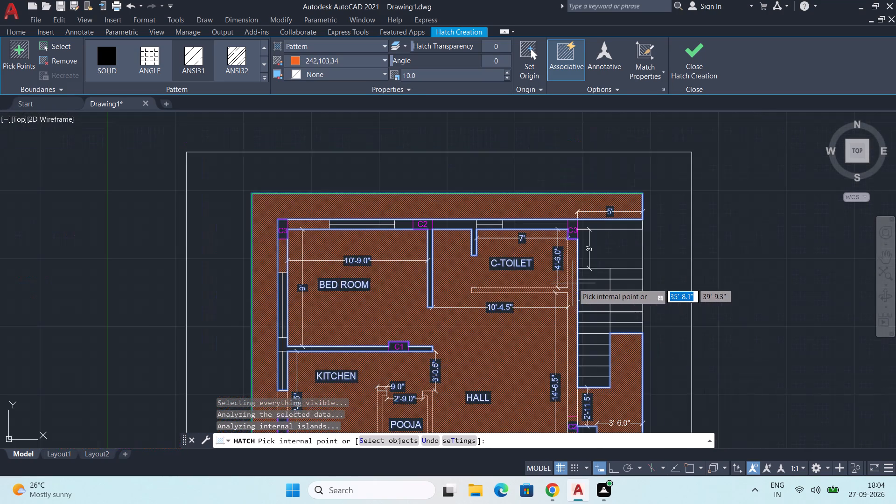
middle_click_drag(594, 390, 595, 267)
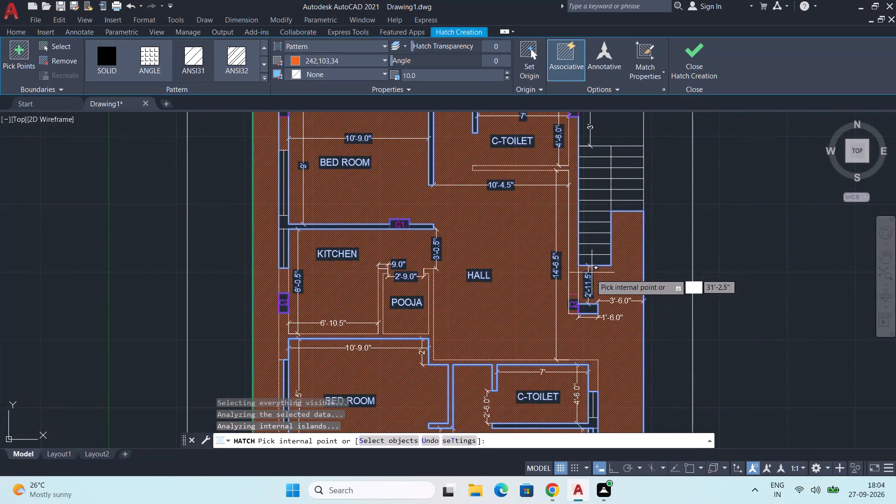
scroll(605, 273, "up", 2)
middle_click_drag(597, 270, 611, 291)
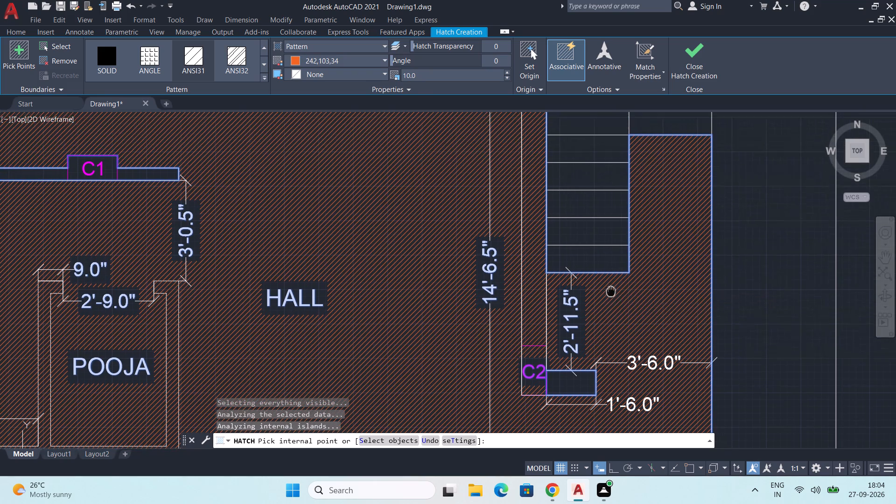
middle_click_drag(611, 291, 611, 292)
scroll(568, 395, "up", 3)
scroll(466, 299, "up", 2)
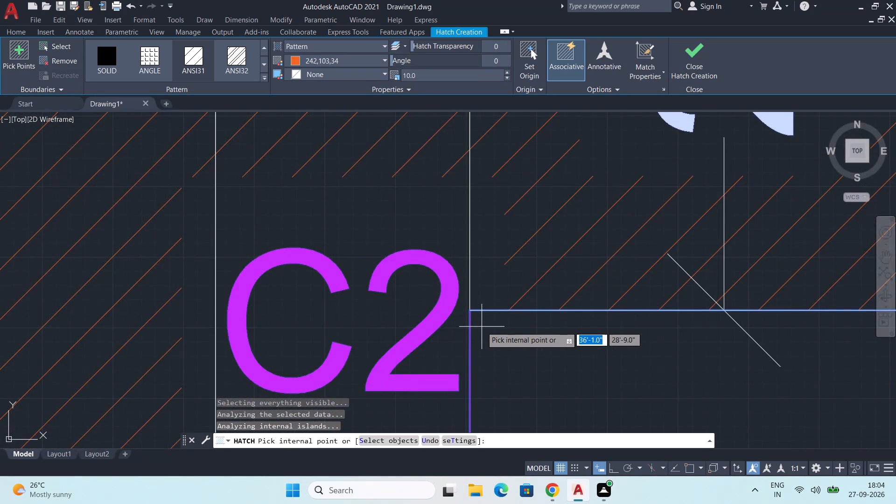
scroll(482, 327, "up", 3)
scroll(482, 327, "down", 5)
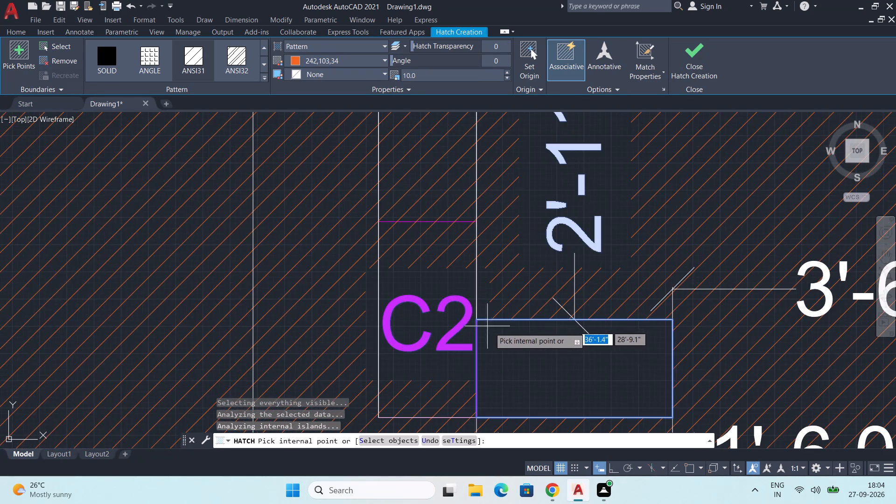
middle_click_drag(563, 360, 547, 325)
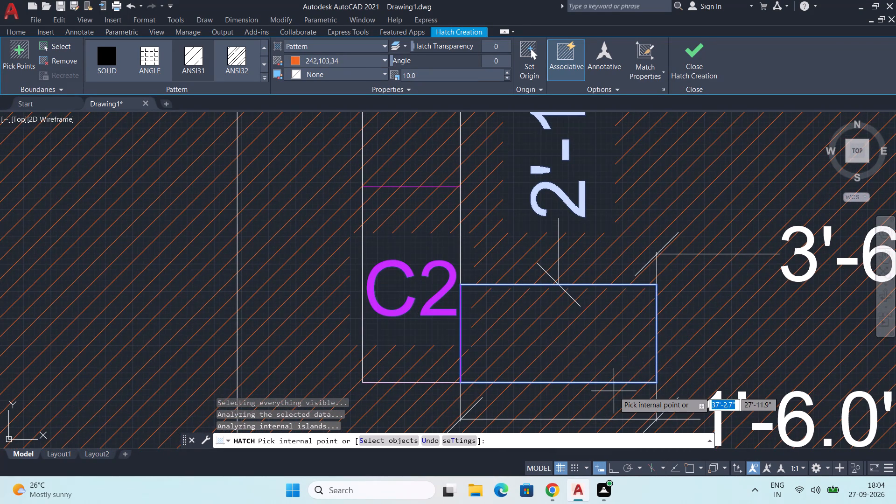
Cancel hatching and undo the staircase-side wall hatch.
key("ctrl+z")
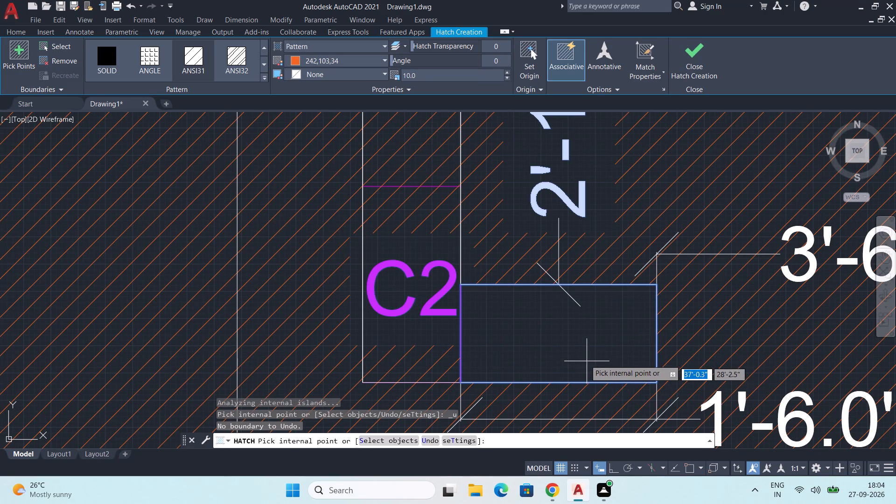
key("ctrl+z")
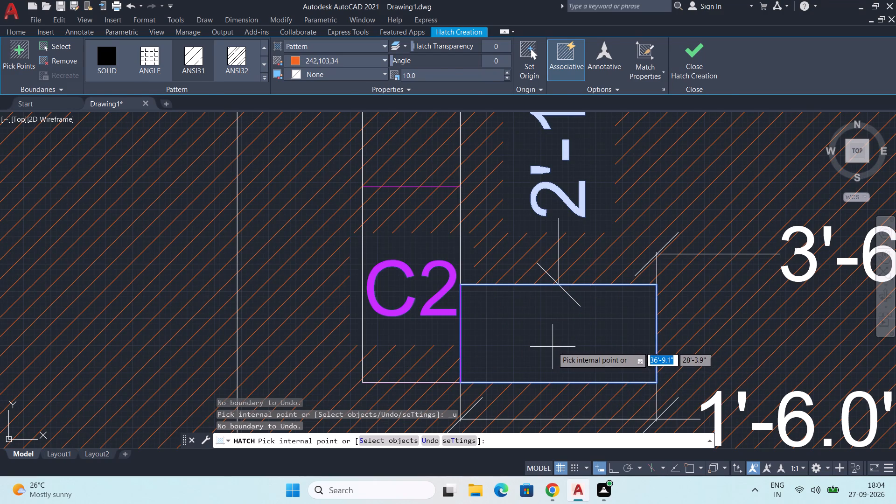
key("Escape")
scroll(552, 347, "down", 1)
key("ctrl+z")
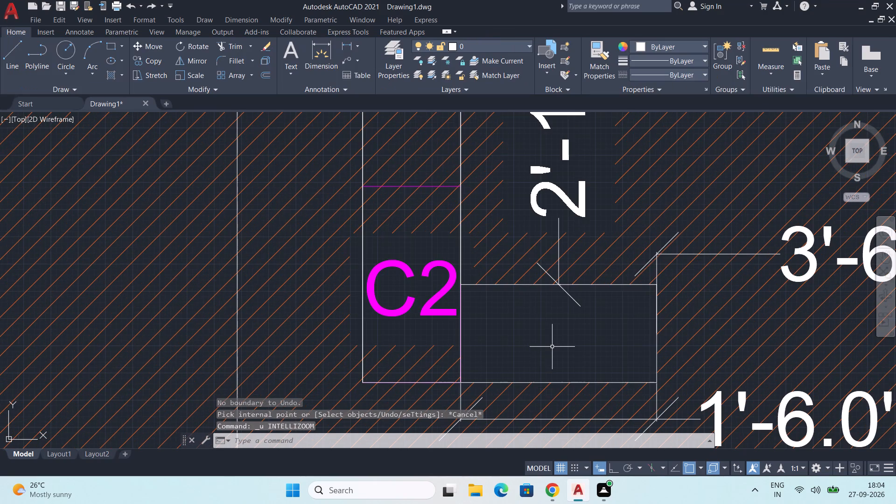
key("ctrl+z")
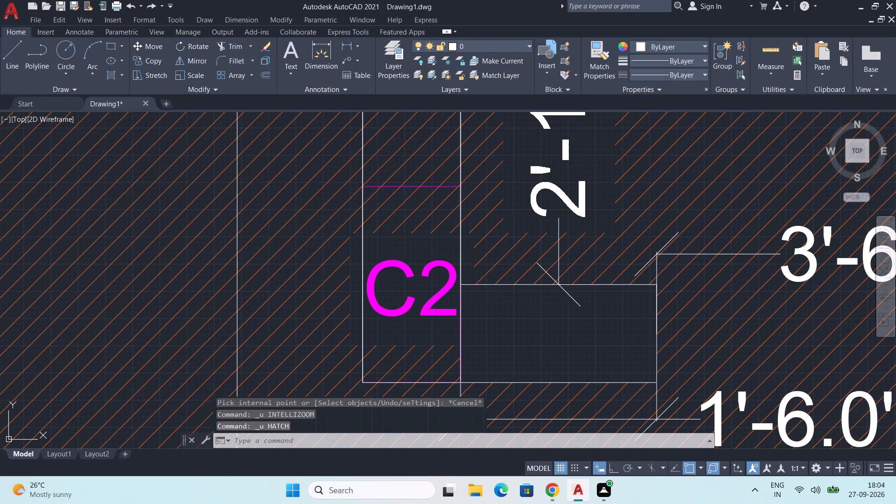
Hatch the upper unit's KITCHEN walls in orange at scale 10: the partition toward C1 and the outer wall sections above and below C2.
key("h")
key("Return")
scroll(572, 317, "down", 2)
middle_click_drag(583, 344, 592, 294)
middle_click_drag(291, 269, 346, 156)
scroll(174, 213, "up", 2)
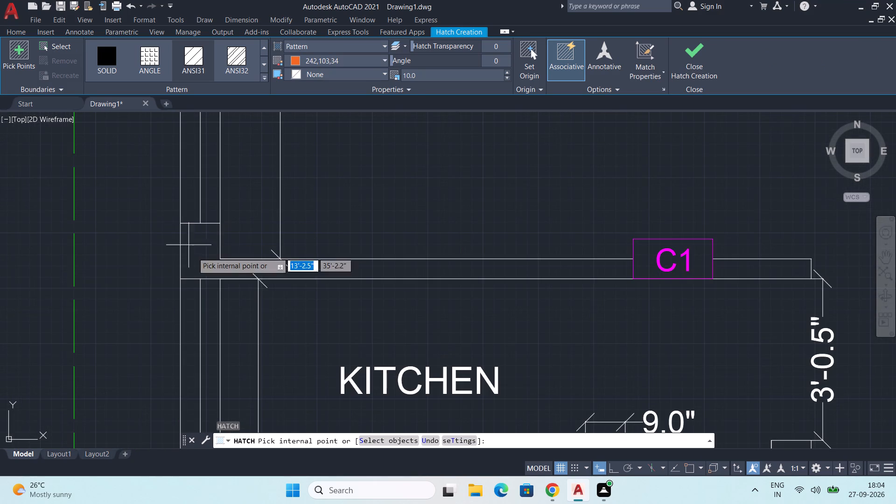
left_click(199, 256)
scroll(322, 299, "down", 2)
middle_click_drag(381, 365, 453, 162)
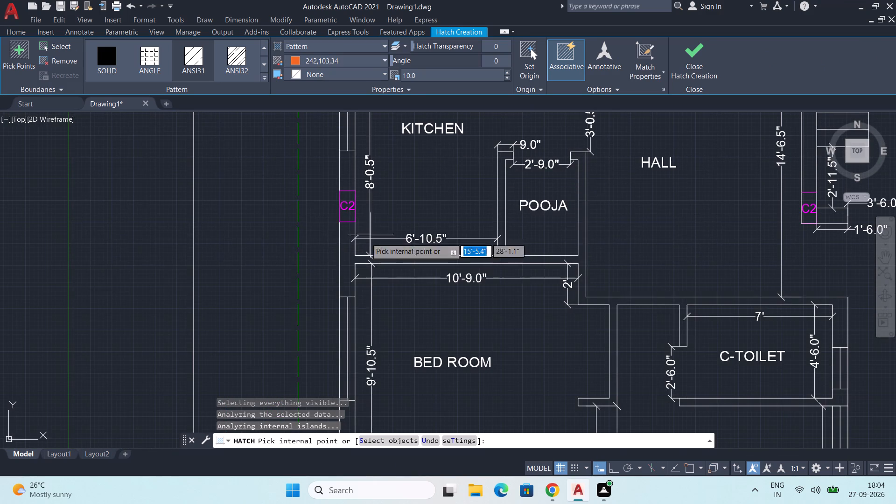
left_click(347, 168)
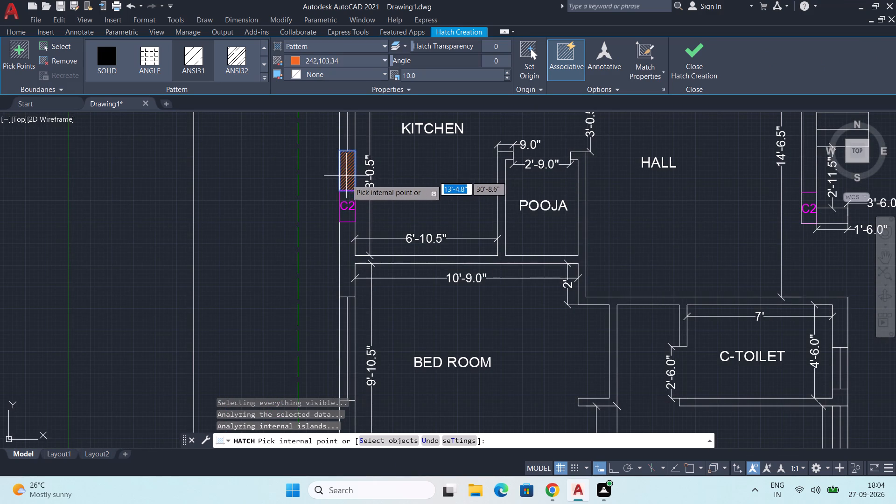
left_click(348, 259)
Hatch the lower unit's KITCHEN walls around C3 and the POOJA walls in orange at scale 10.
scroll(478, 325, "down", 2)
middle_click_drag(489, 352, 495, 166)
scroll(448, 200, "up", 2)
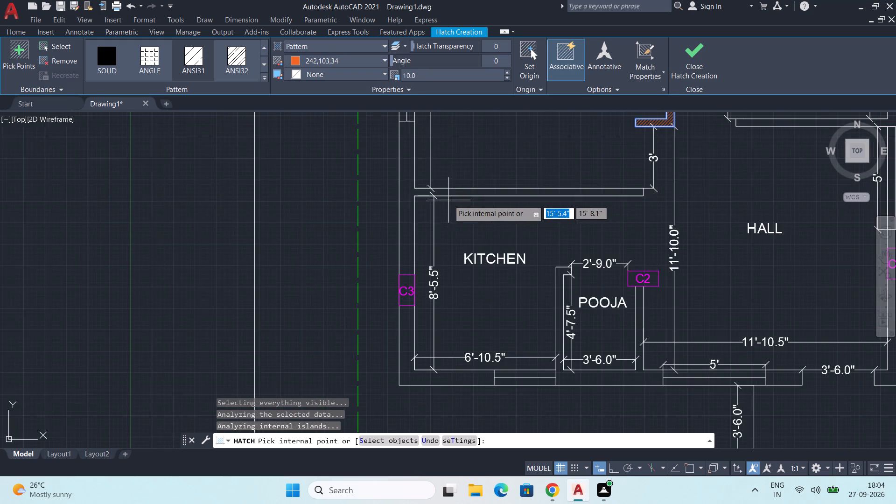
left_click(403, 189)
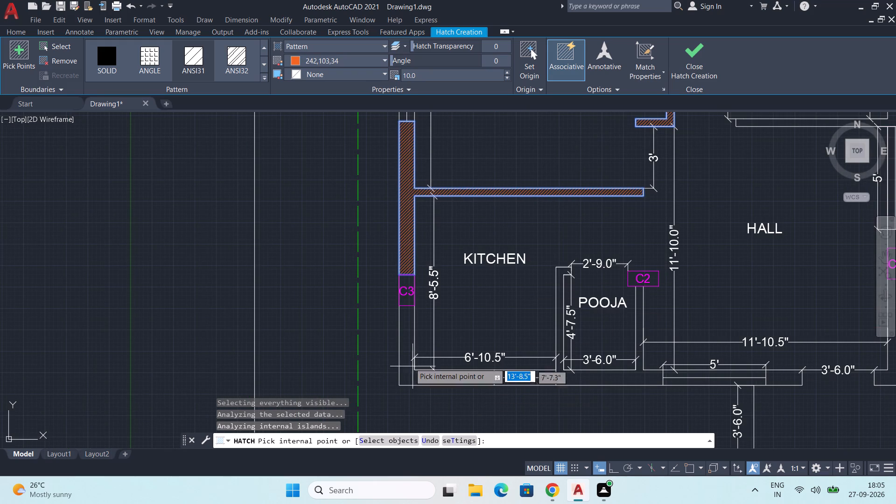
left_click(405, 351)
left_click(590, 378)
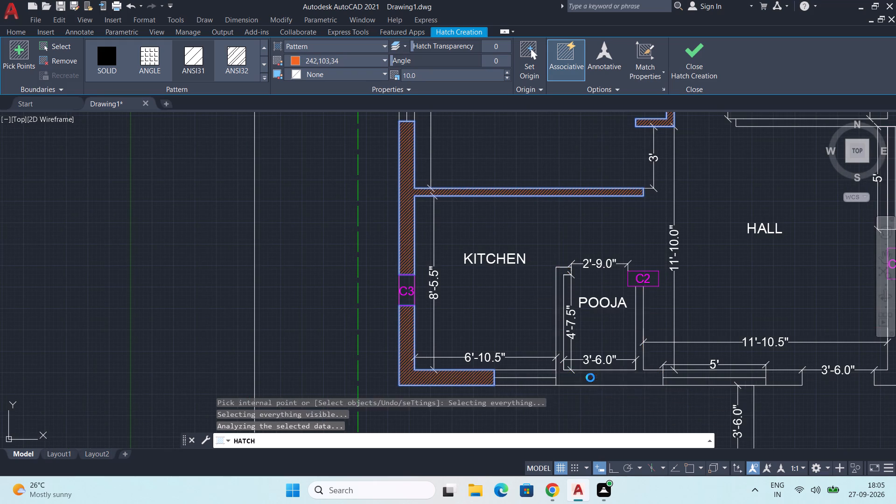
Hatch the lower unit's HALL outer wall below C3, including the corner, and the short section above C3.
middle_click_drag(720, 386, 464, 383)
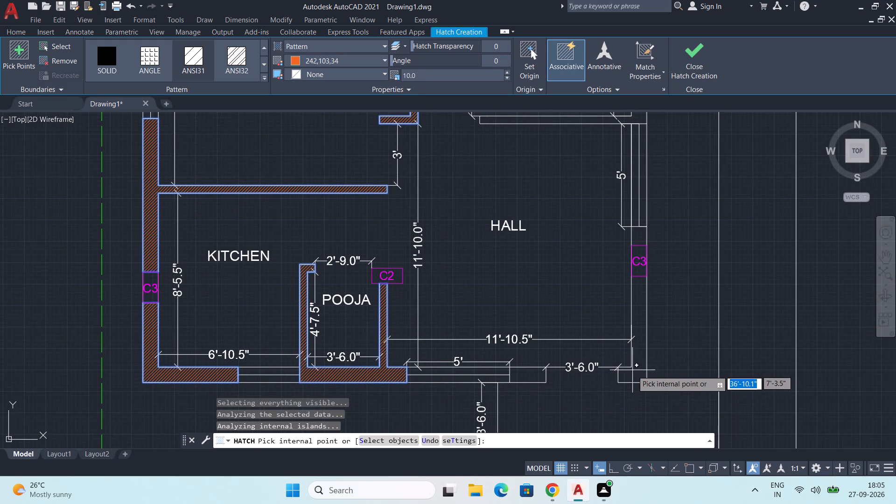
left_click(635, 375)
middle_click_drag(605, 282, 611, 348)
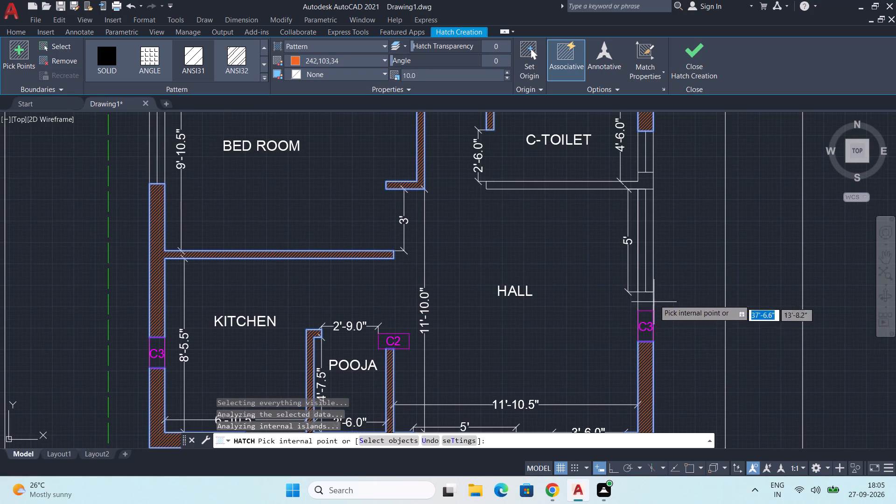
left_click(644, 302)
Hatch the upper unit's top wall sections on both sides of C2, plus the BED ROOM partition running down from C2.
scroll(567, 236, "down", 1)
middle_click_drag(567, 236, 576, 346)
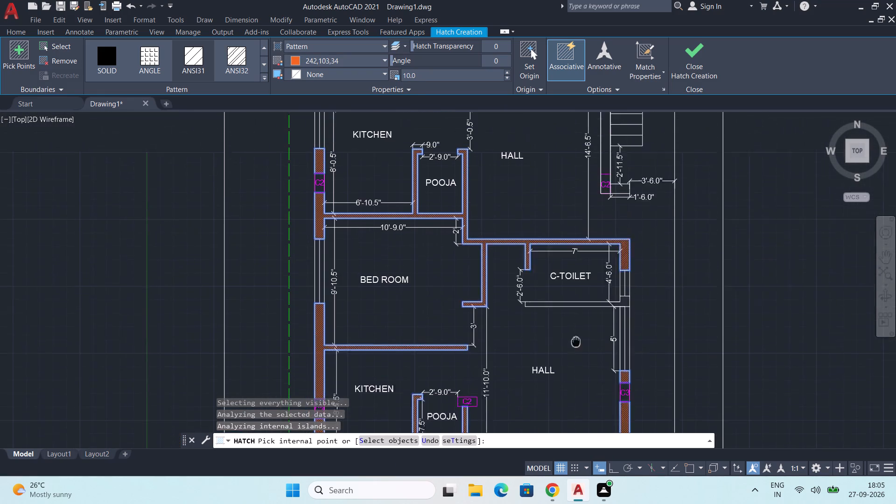
middle_click_drag(576, 346, 571, 471)
scroll(460, 95, "up", 1)
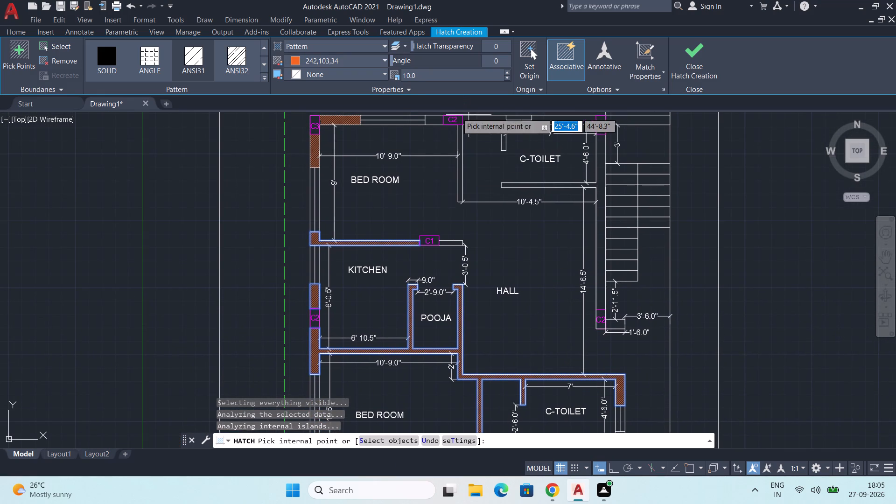
scroll(461, 154, "up", 1)
middle_click_drag(461, 150, 440, 269)
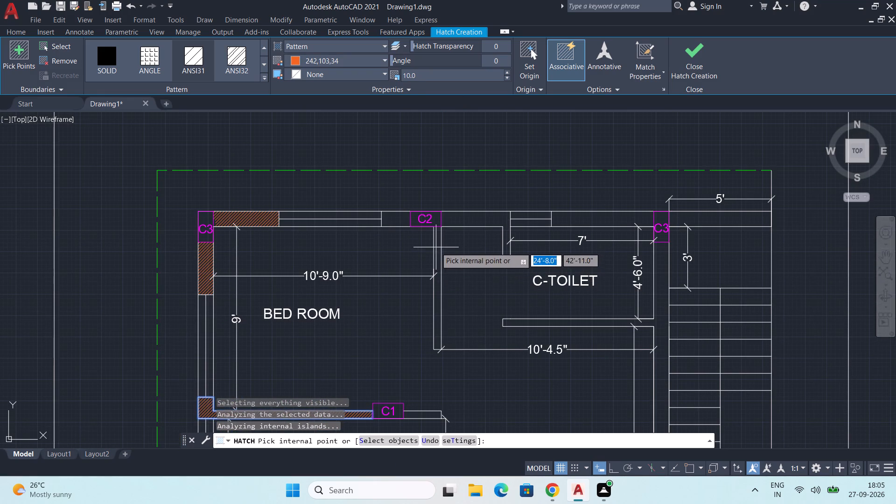
left_click(400, 217)
left_click(461, 220)
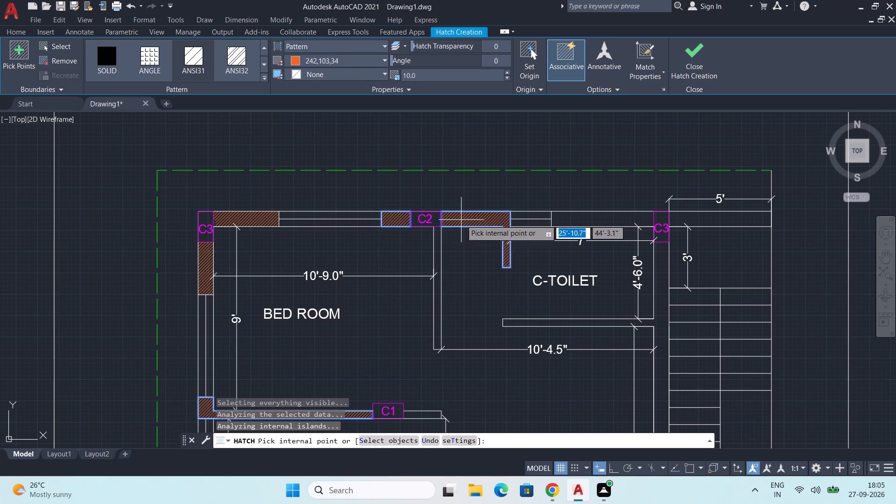
left_click(437, 248)
Hatch the top outer wall on both sides of the C3 beside the staircase, from the C-TOILET window to the stair end.
middle_click_drag(484, 267, 440, 274)
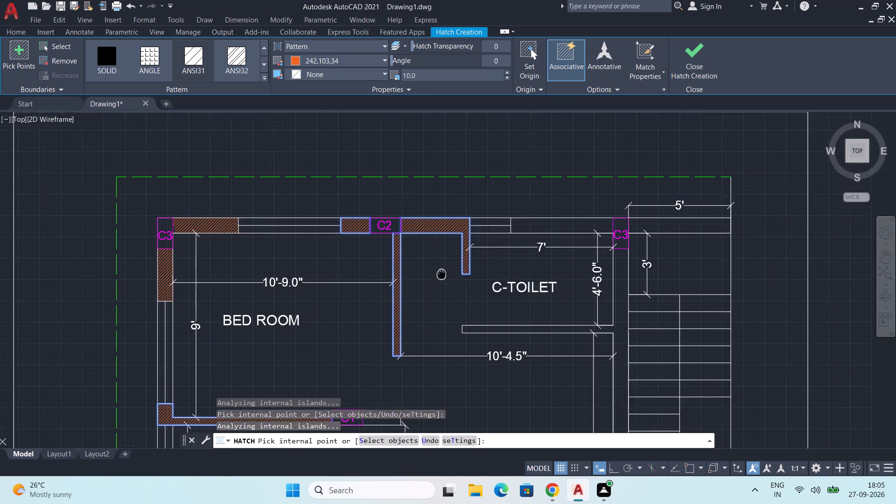
middle_click_drag(440, 274, 434, 275)
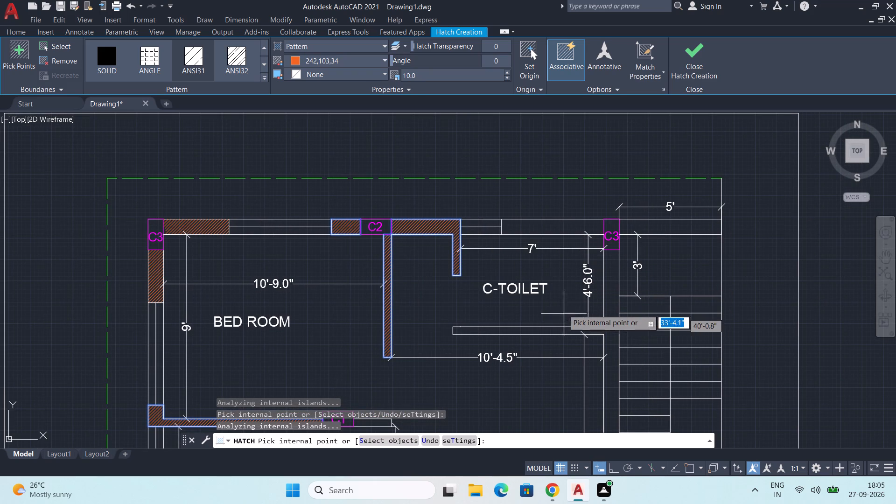
left_click(666, 229)
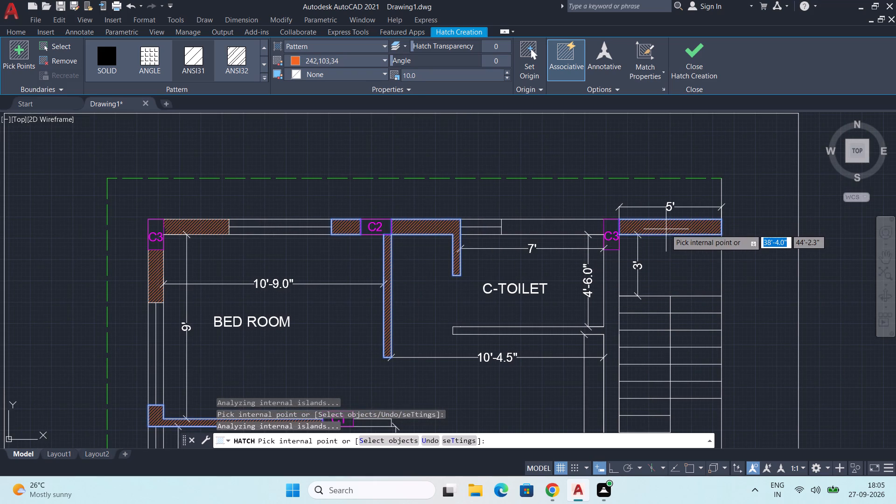
left_click(562, 228)
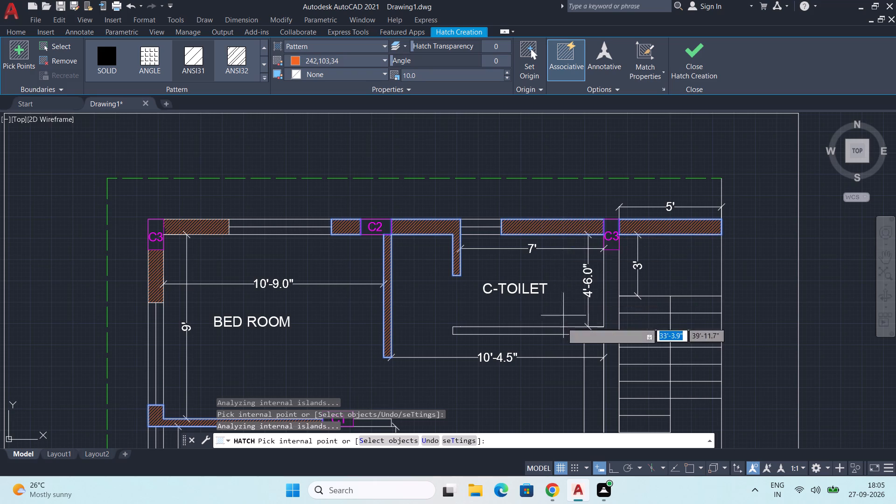
Hatch the short KITCHEN partition section between C1 and the HALL, and finish the hatch.
middle_click_drag(561, 323, 499, 156)
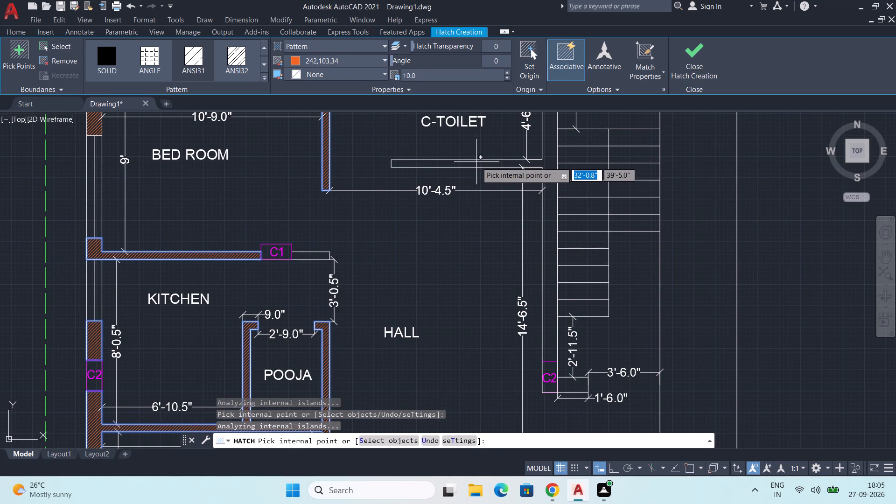
scroll(515, 224, "down", 1)
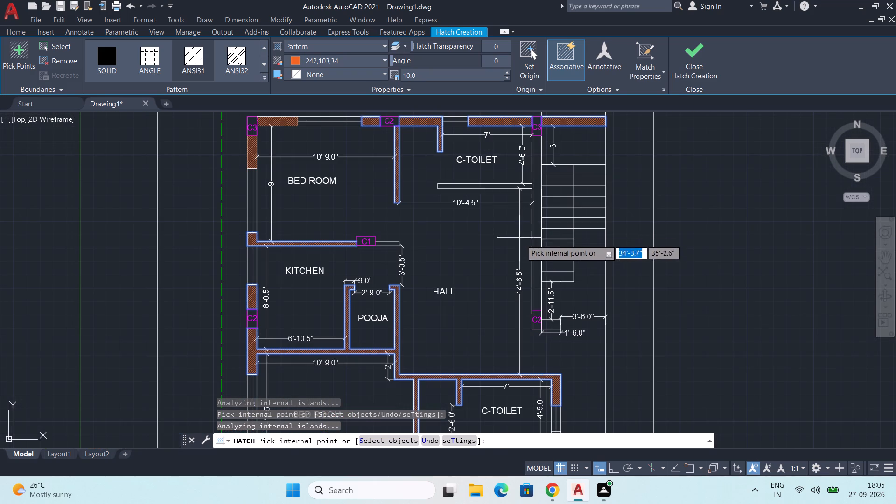
scroll(526, 252, "down", 1)
middle_click_drag(529, 251, 525, 213)
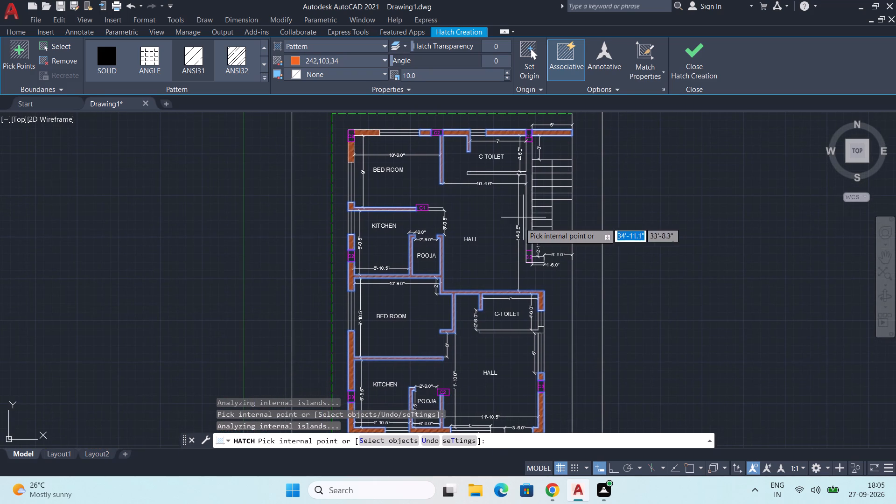
middle_click_drag(502, 296, 502, 269)
scroll(427, 153, "up", 2)
scroll(442, 229, "up", 2)
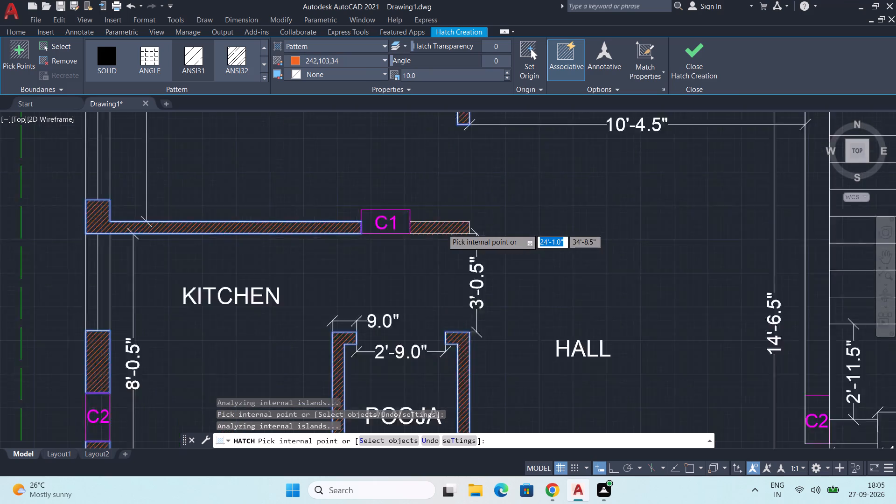
left_click(448, 228)
scroll(585, 266, "down", 2)
scroll(625, 298, "down", 1)
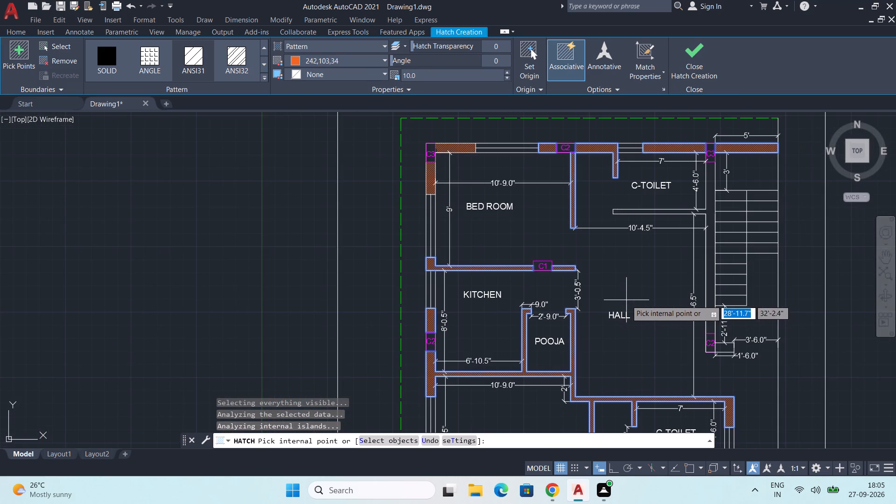
middle_click_drag(653, 343, 555, 176)
scroll(549, 293, "down", 1)
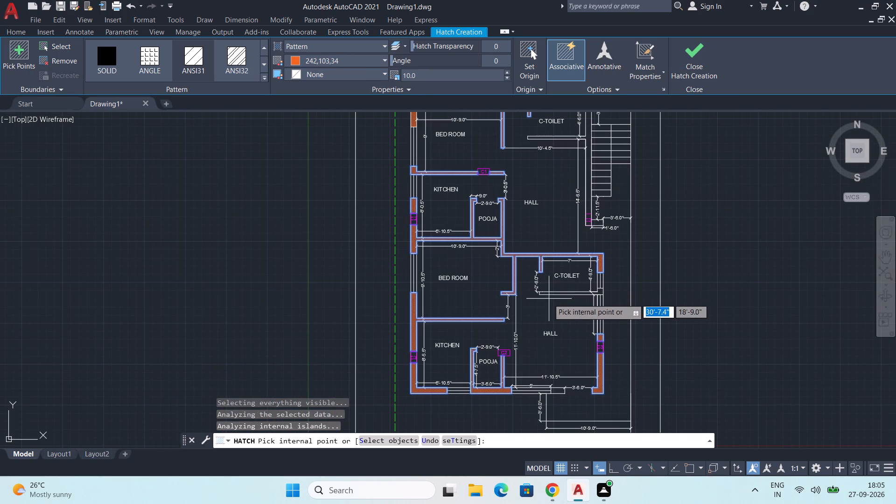
middle_click_drag(550, 244, 547, 306)
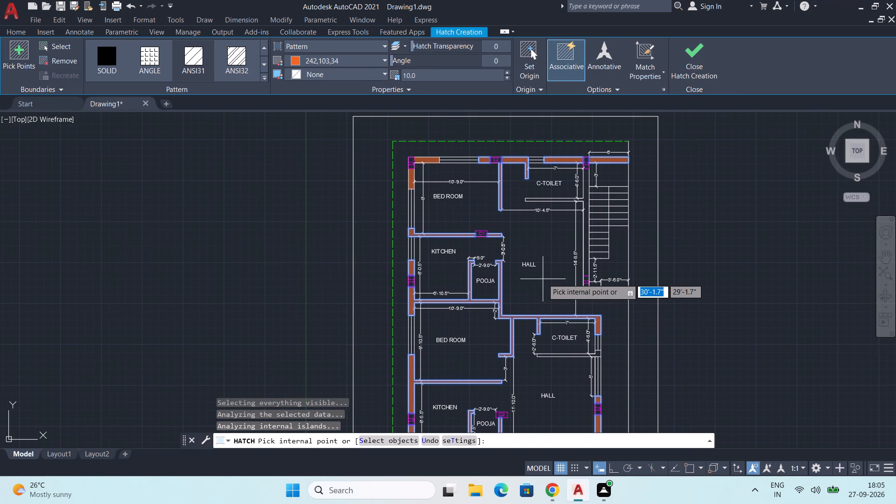
scroll(543, 277, "up", 1)
key("space")
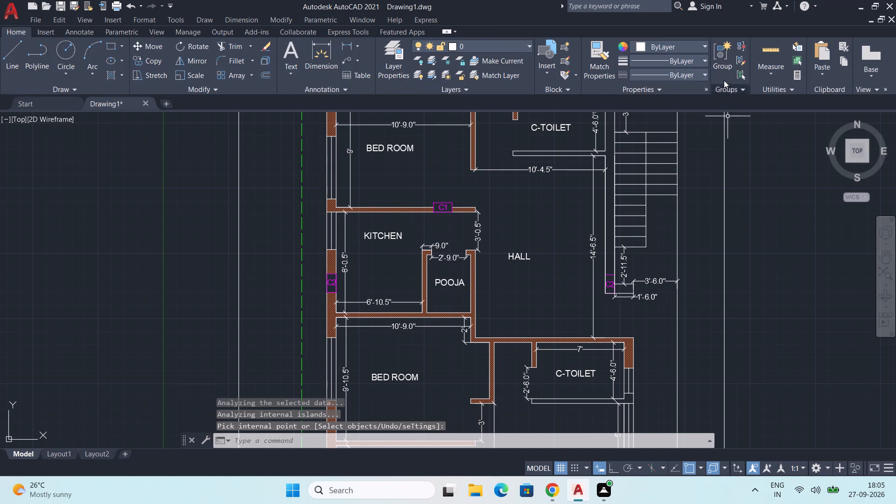
Examine the unhatched C-TOILET partition and its junction with the staircase-side wall for gaps in the boundary.
scroll(607, 235, "up", 1)
scroll(607, 234, "down", 1)
middle_click_drag(607, 233, 561, 307)
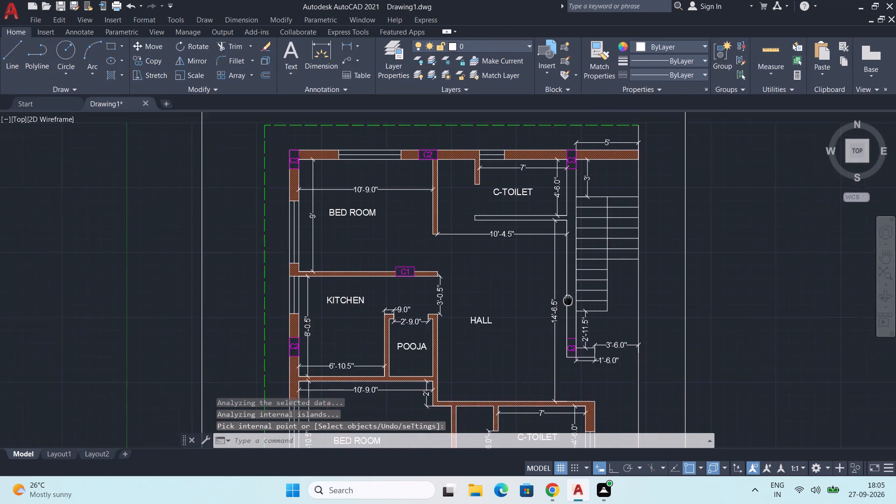
middle_click_drag(561, 307, 543, 319)
middle_click_drag(565, 255, 548, 270)
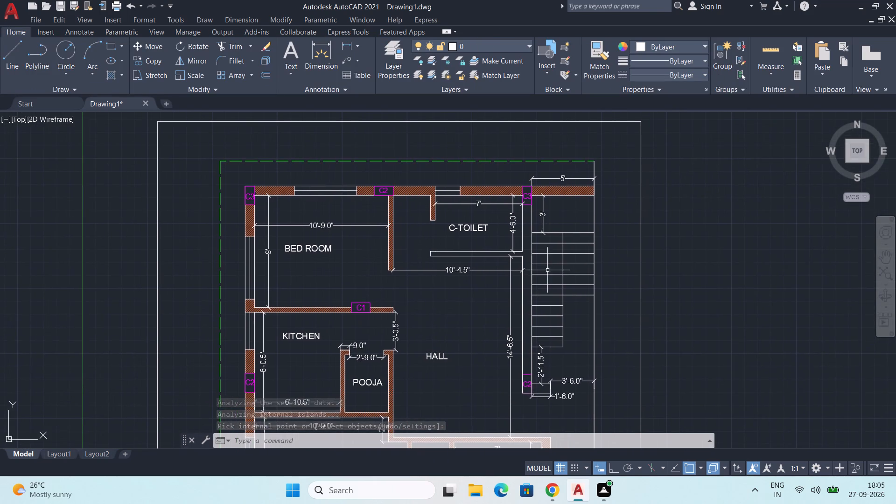
scroll(547, 268, "up", 1)
middle_click_drag(517, 263, 521, 281)
scroll(515, 259, "up", 1)
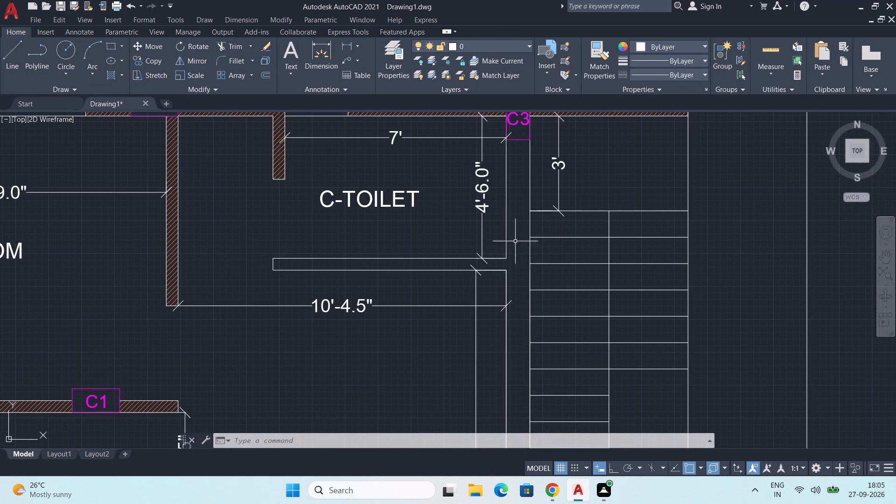
middle_click_drag(511, 216, 520, 251)
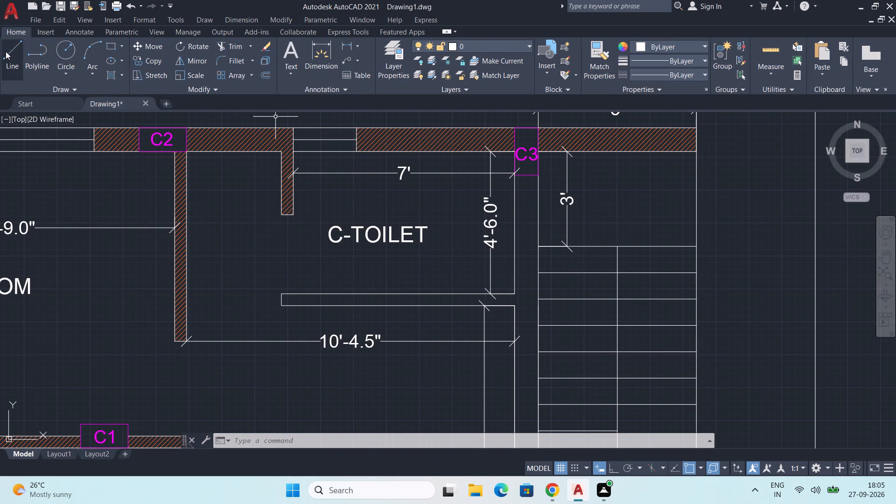
scroll(356, 303, "up", 2)
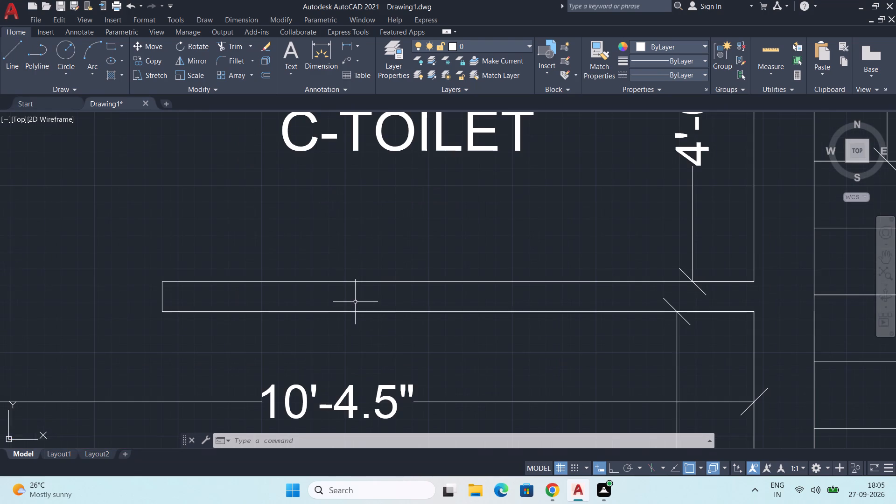
scroll(354, 302, "up", 1)
scroll(354, 302, "down", 2)
middle_click_drag(448, 313, 283, 287)
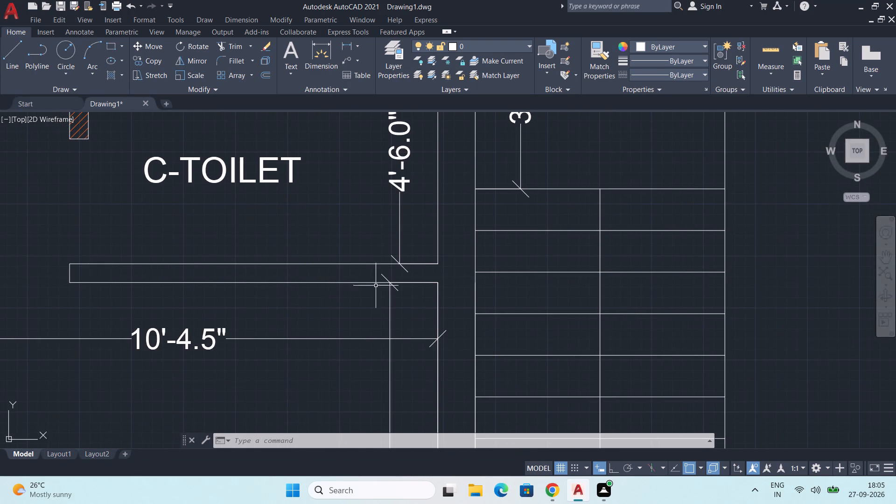
middle_click_drag(407, 276, 395, 308)
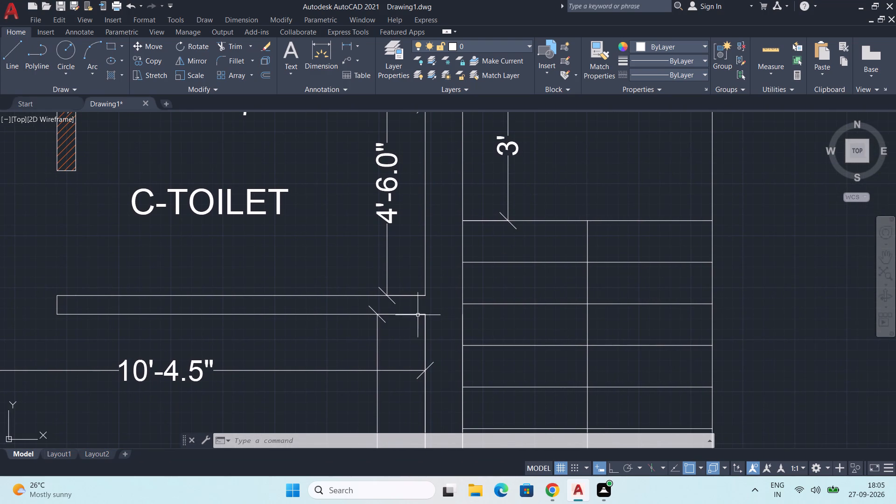
Examine the staircase-side wall from C3 down to C2 and the adjoining 1'-6" wall stub for open boundary corners.
scroll(418, 315, "down", 1)
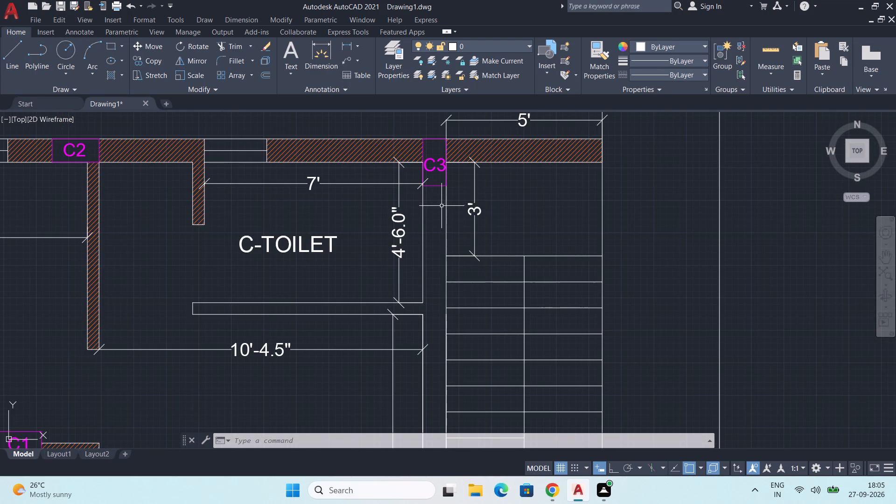
scroll(440, 185, "up", 6)
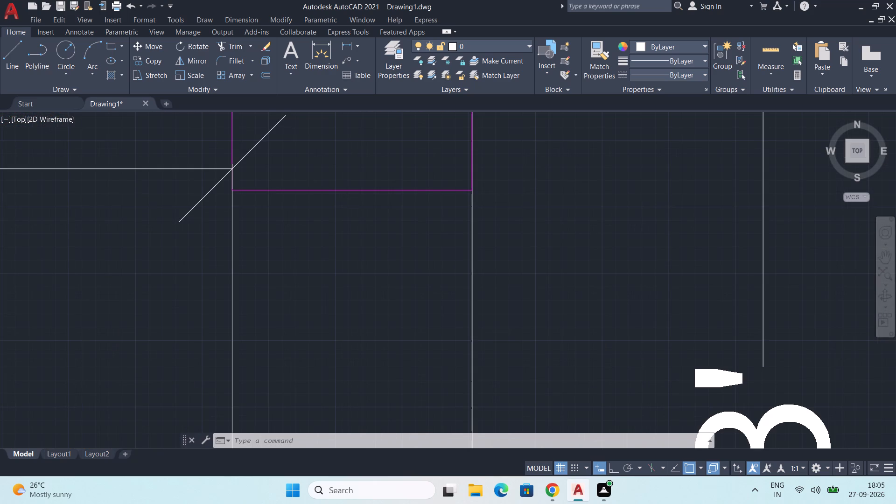
scroll(440, 185, "up", 1)
scroll(440, 185, "down", 2)
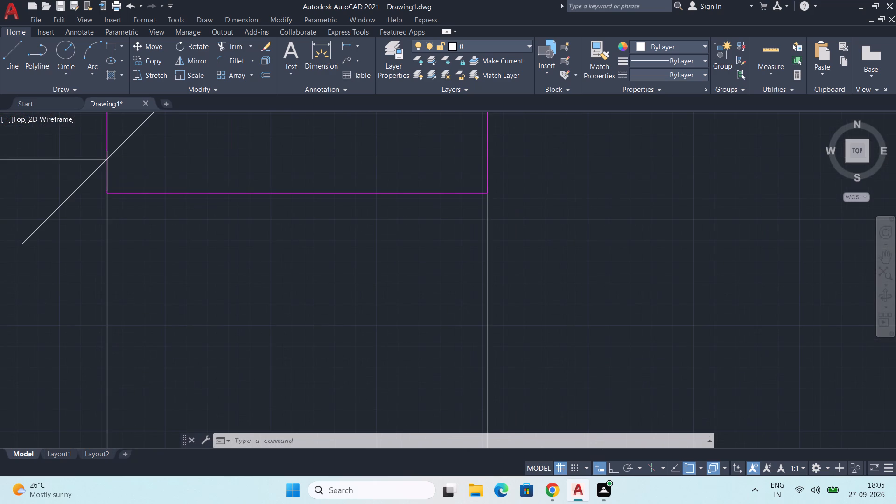
scroll(440, 185, "down", 2)
middle_click_drag(441, 223, 455, 191)
scroll(455, 187, "down", 2)
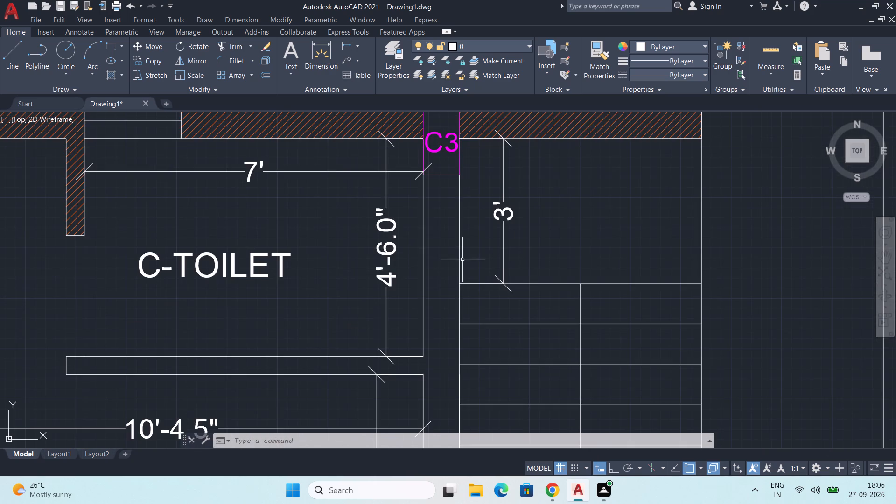
middle_click_drag(465, 258, 468, 223)
scroll(472, 239, "up", 2)
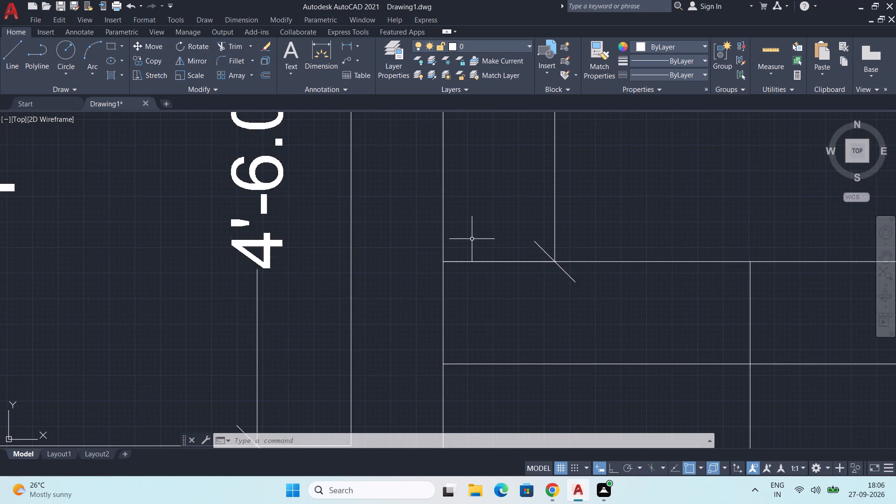
scroll(472, 239, "down", 4)
middle_click_drag(502, 308, 517, 154)
middle_click_drag(527, 277, 527, 219)
scroll(495, 270, "up", 5)
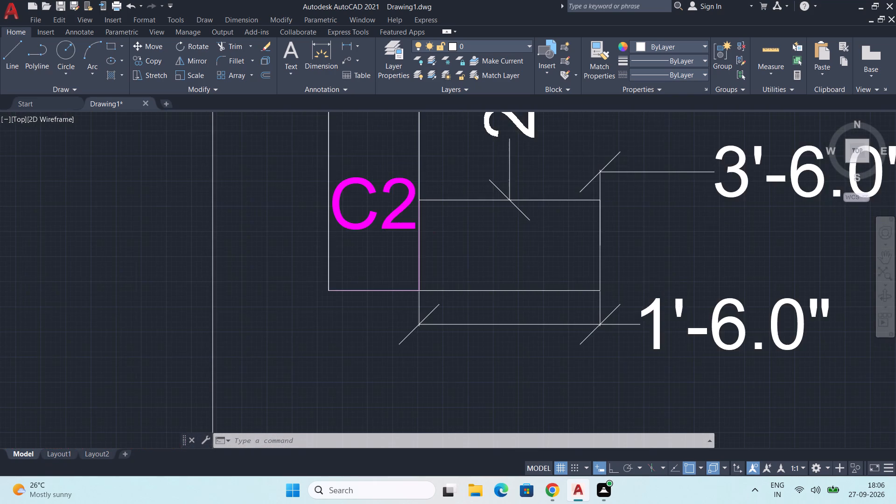
scroll(468, 259, "up", 1)
scroll(468, 259, "down", 6)
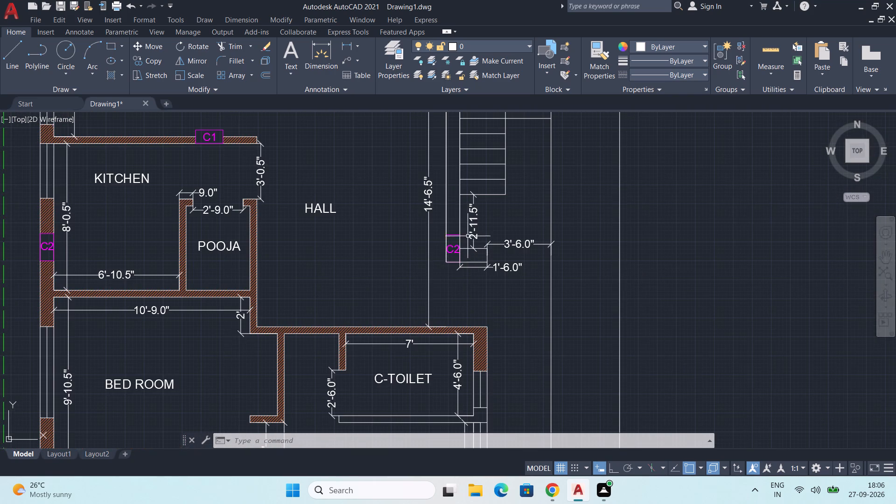
Hatch the staircase-side wall from C3 down to C2 together with the adjoining upper C-TOILET partition.
middle_click_drag(469, 232, 462, 360)
key("h")
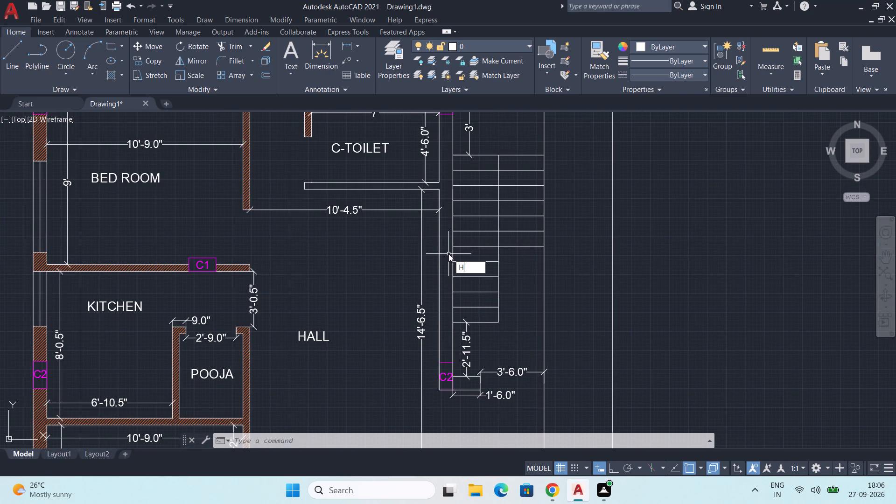
key("Return")
scroll(448, 249, "up", 2)
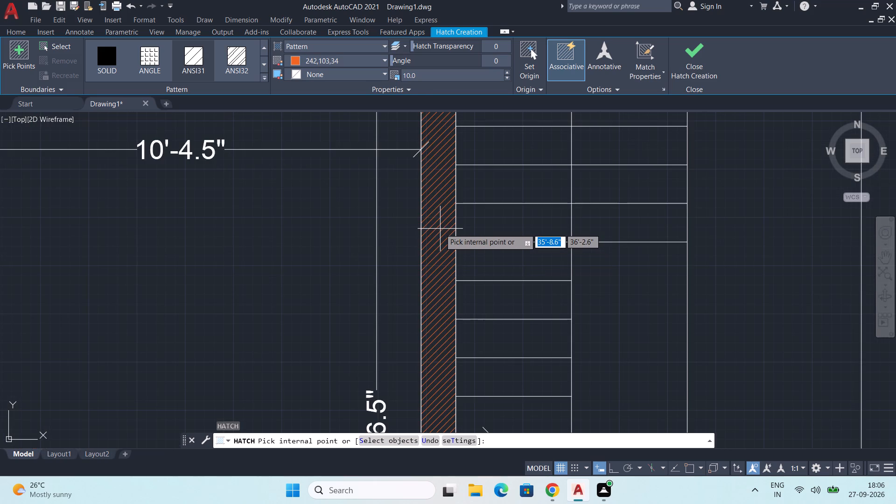
left_click(440, 229)
scroll(440, 229, "down", 2)
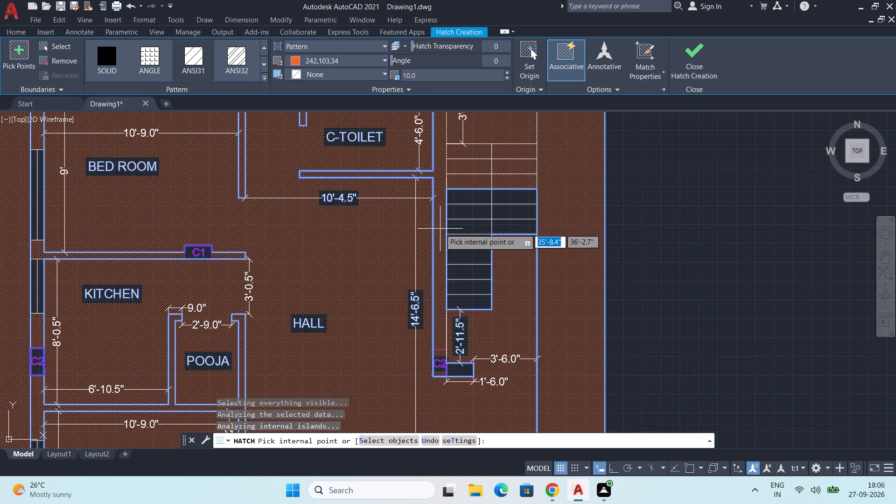
key("ctrl+z")
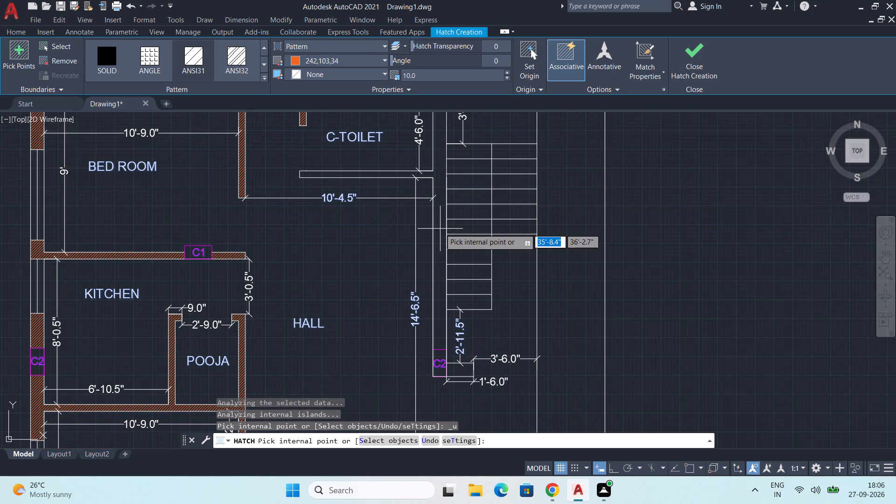
scroll(440, 228, "up", 1)
middle_click_drag(445, 225, 465, 294)
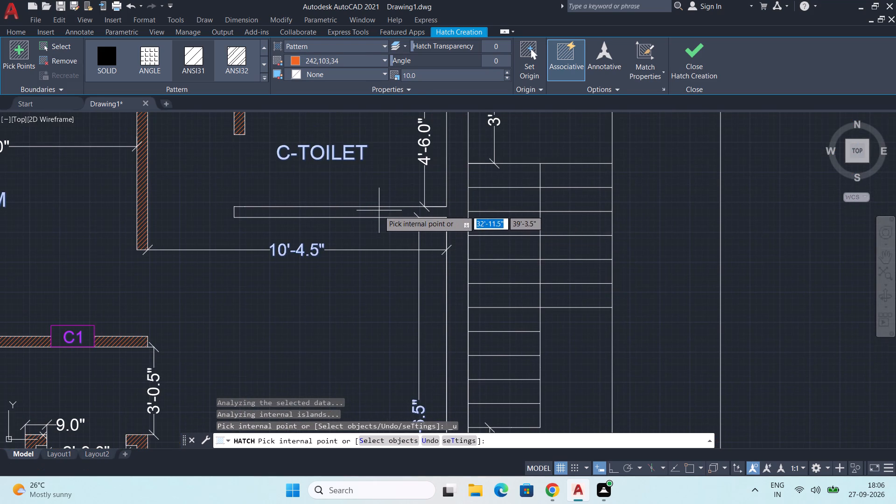
left_click(379, 210)
scroll(379, 210, "down", 2)
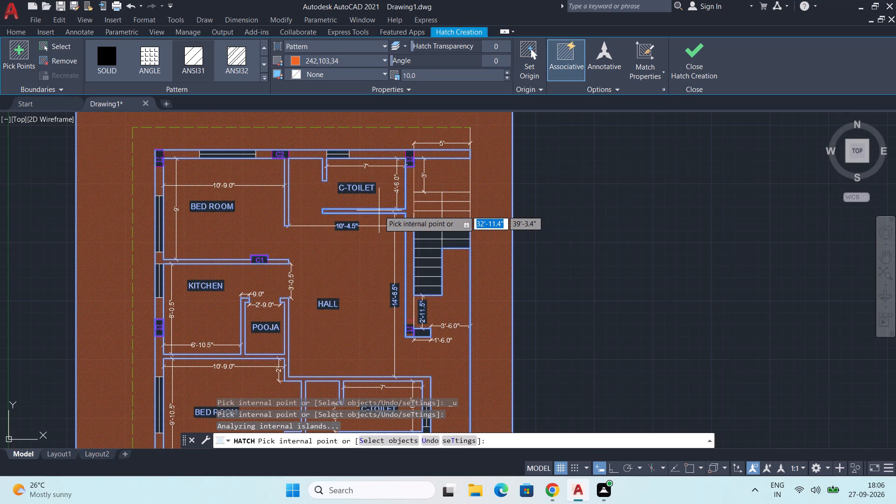
key("ctrl+z")
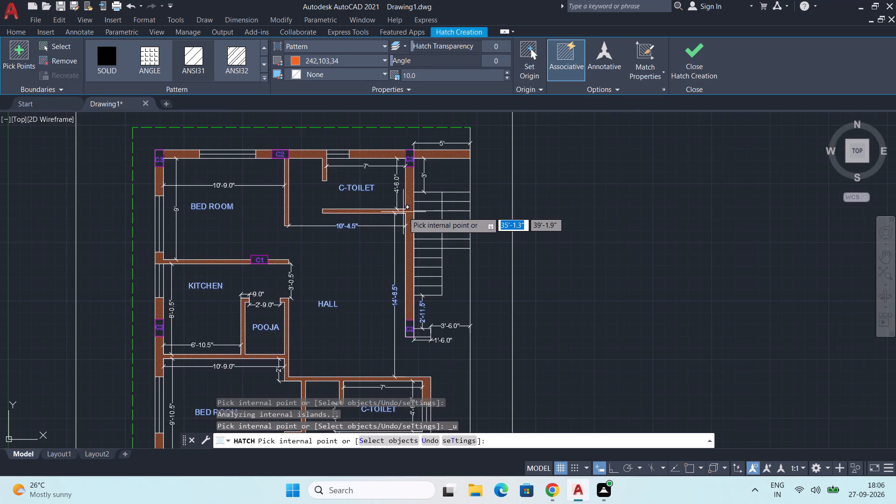
left_click(408, 212)
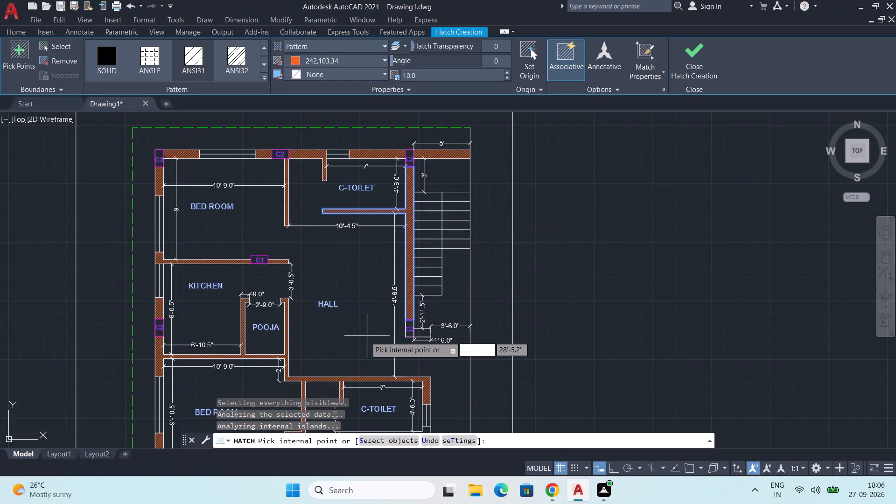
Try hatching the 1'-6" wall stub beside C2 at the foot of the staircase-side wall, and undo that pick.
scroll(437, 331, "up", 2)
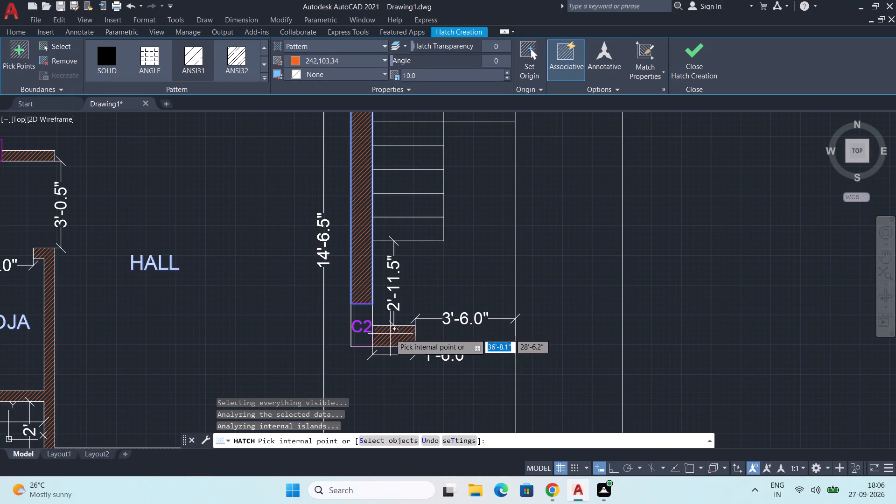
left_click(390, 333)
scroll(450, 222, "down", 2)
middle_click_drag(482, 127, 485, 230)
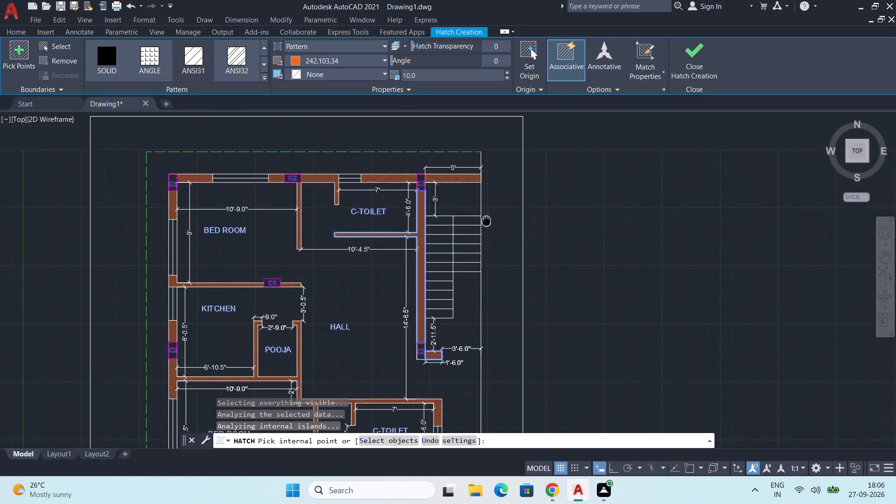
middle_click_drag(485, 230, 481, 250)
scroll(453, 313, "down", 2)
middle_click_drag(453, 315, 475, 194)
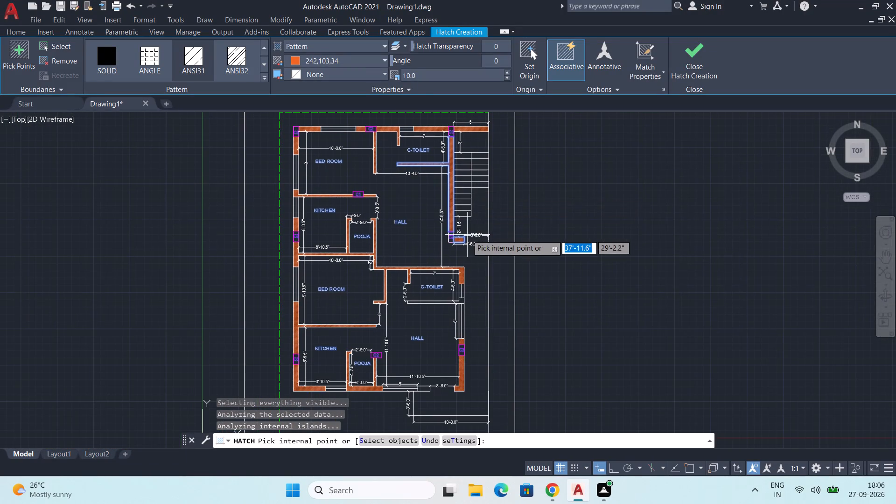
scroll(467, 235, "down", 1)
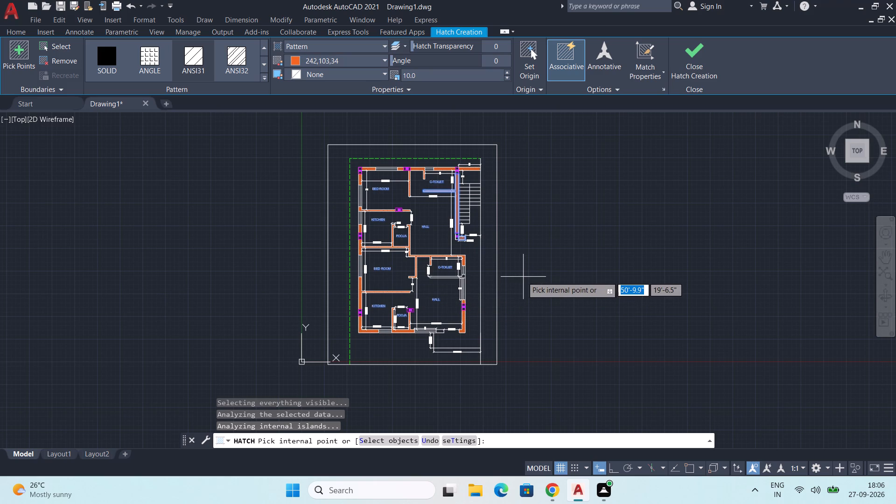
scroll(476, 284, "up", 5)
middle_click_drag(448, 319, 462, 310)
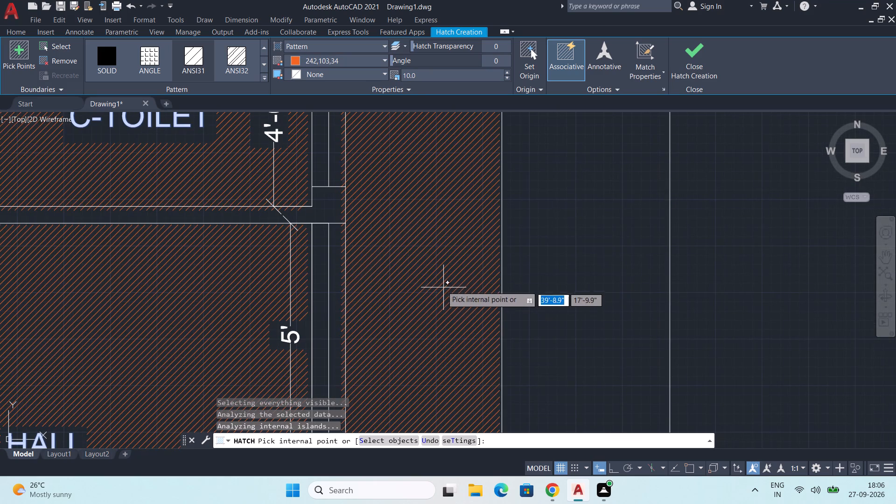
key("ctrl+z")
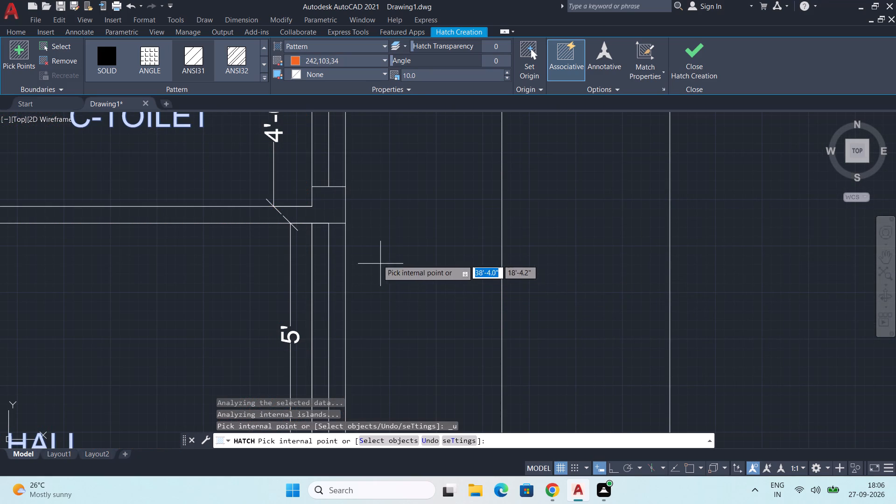
Hatch the lower unit's C-TOILET partition together with the short outer-wall piece between the toilet and HALL windows, and finish the hatch.
scroll(365, 237, "down", 4)
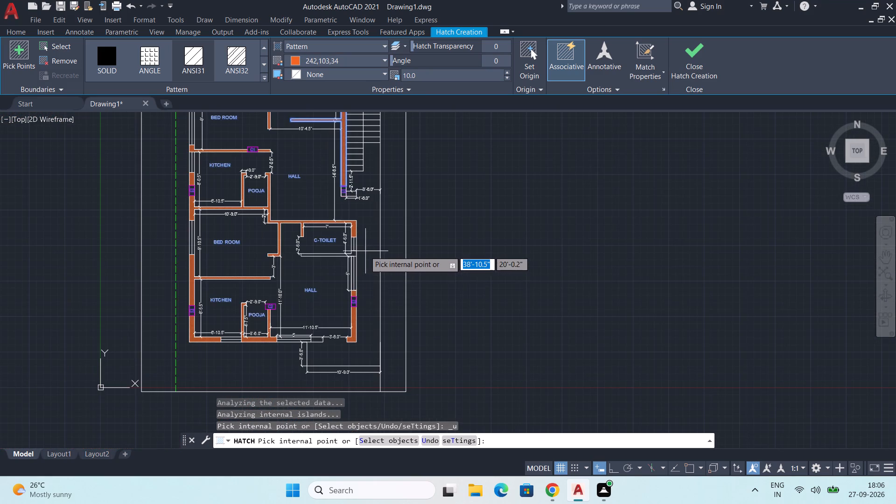
scroll(364, 249, "up", 2)
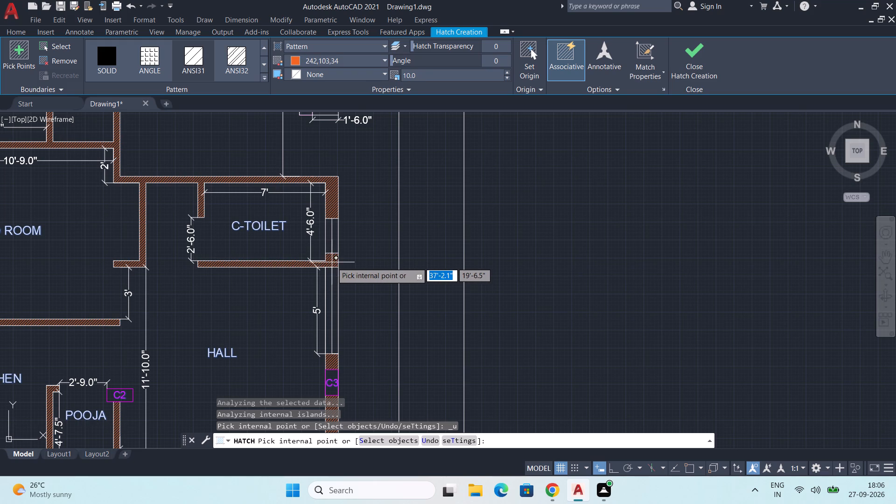
left_click(332, 262)
scroll(270, 343, "down", 1)
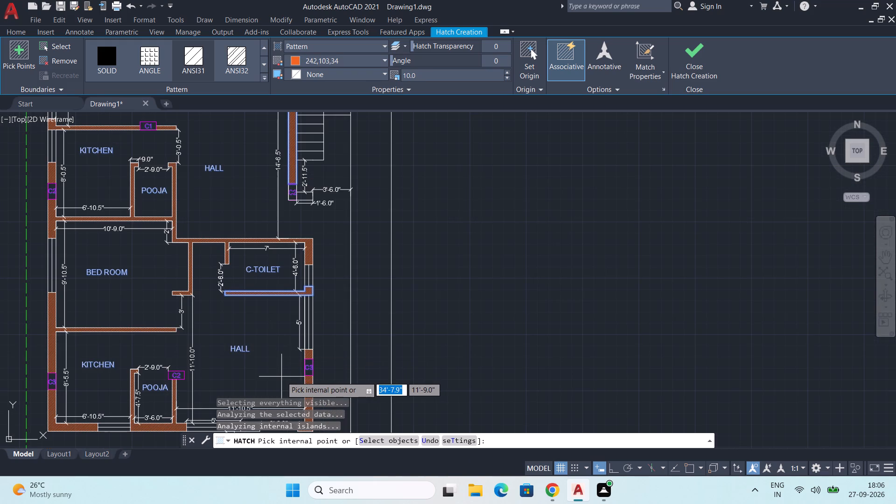
middle_click_drag(281, 376, 343, 273)
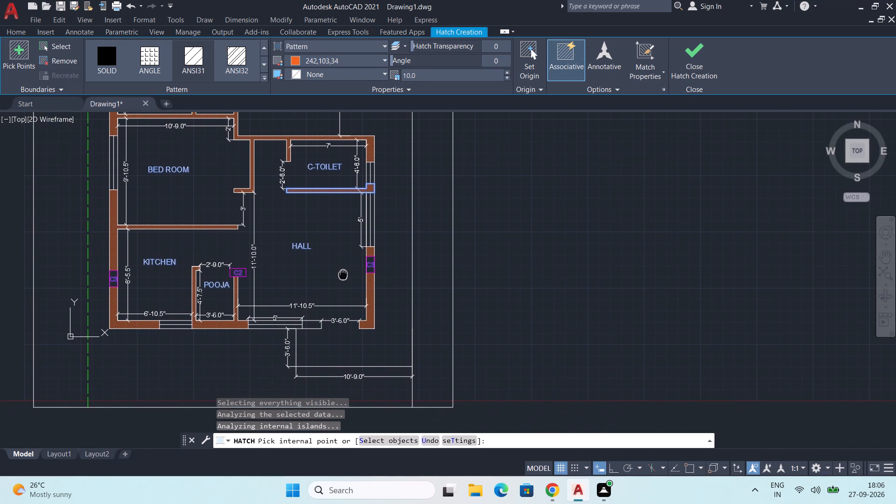
middle_click_drag(343, 273, 361, 394)
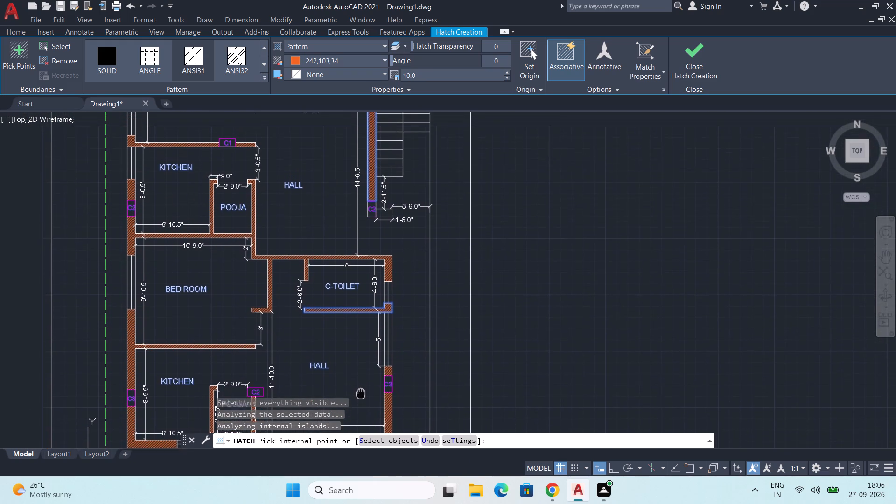
middle_click_drag(361, 394, 369, 455)
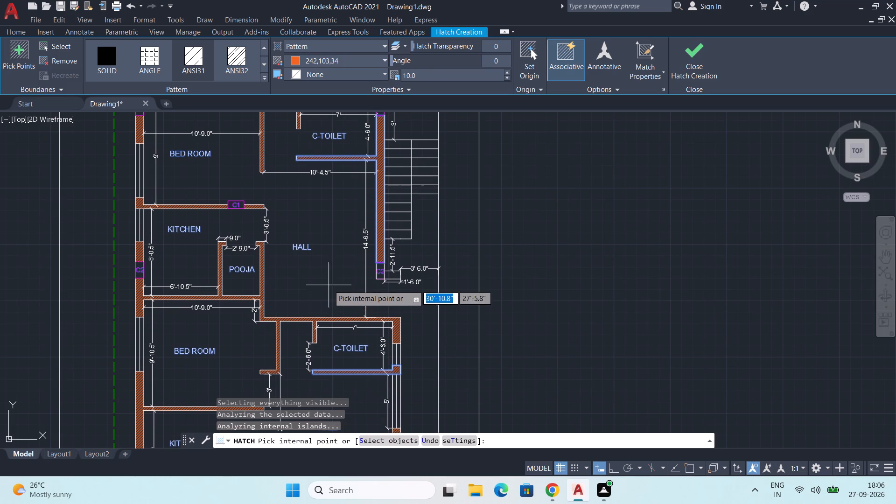
middle_click_drag(328, 283, 330, 352)
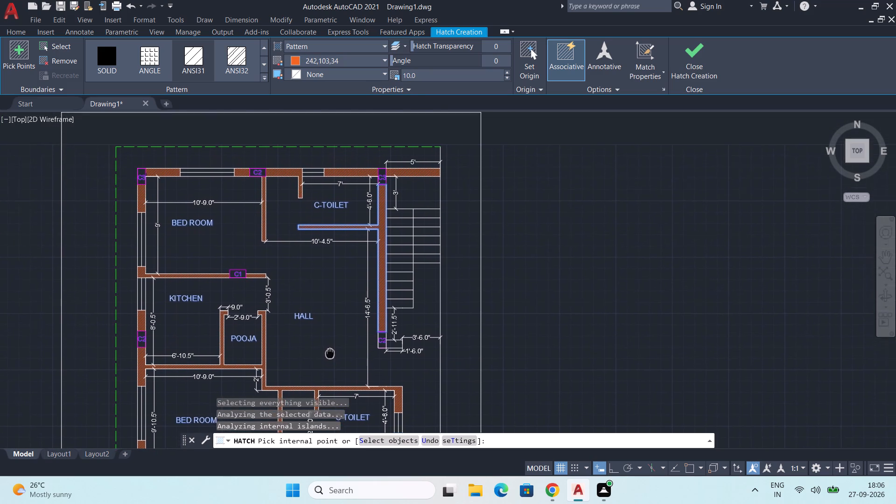
middle_click_drag(330, 352, 328, 361)
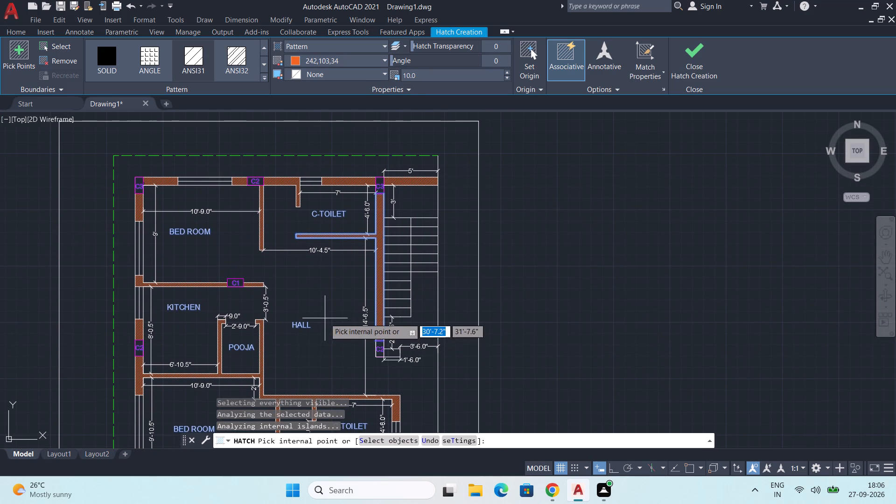
left_click(692, 61)
Add a linear dimension above the top outer wall, from the BED ROOM's outer corner at C3 to the outer corner of the staircase-side C3.
middle_click_drag(493, 344, 498, 340)
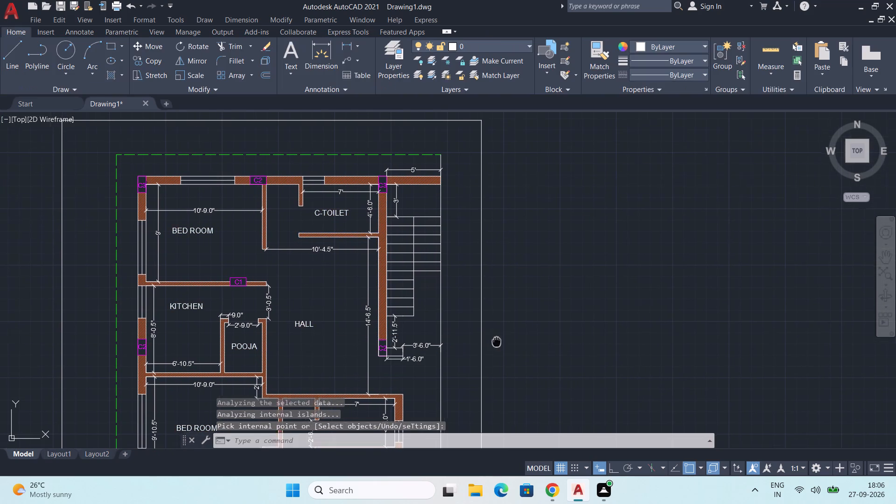
middle_click_drag(498, 340, 543, 247)
scroll(544, 242, "down", 2)
middle_click_drag(513, 246, 514, 266)
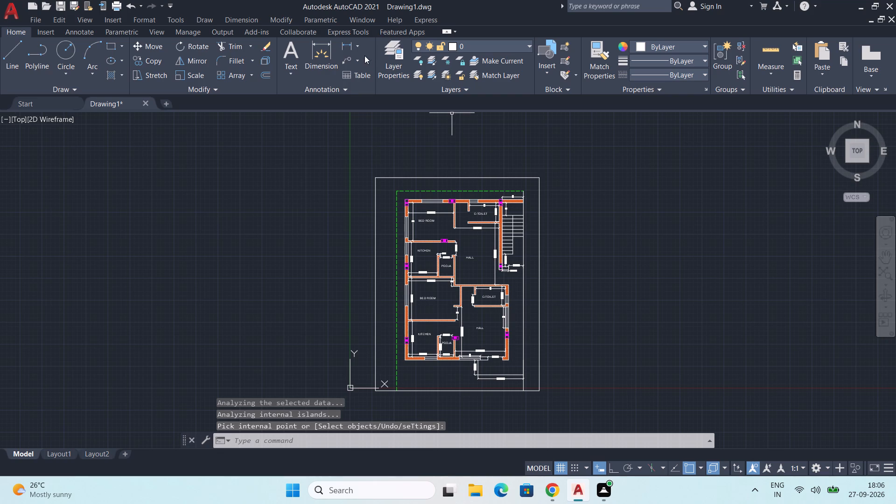
left_click(347, 46)
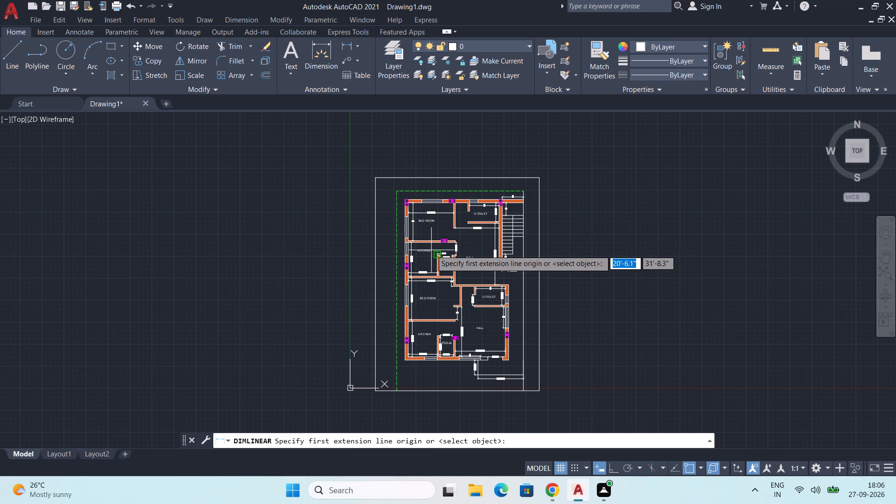
scroll(431, 250, "up", 2)
middle_click_drag(432, 239, 408, 299)
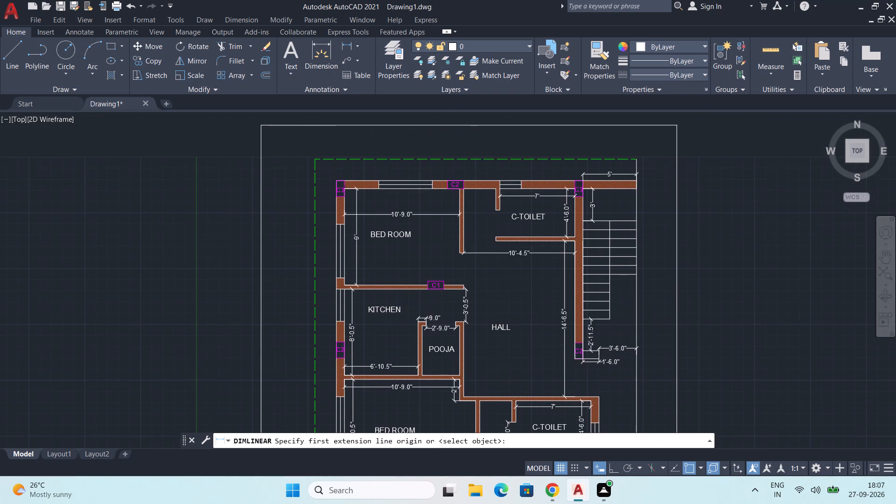
scroll(368, 136, "up", 1)
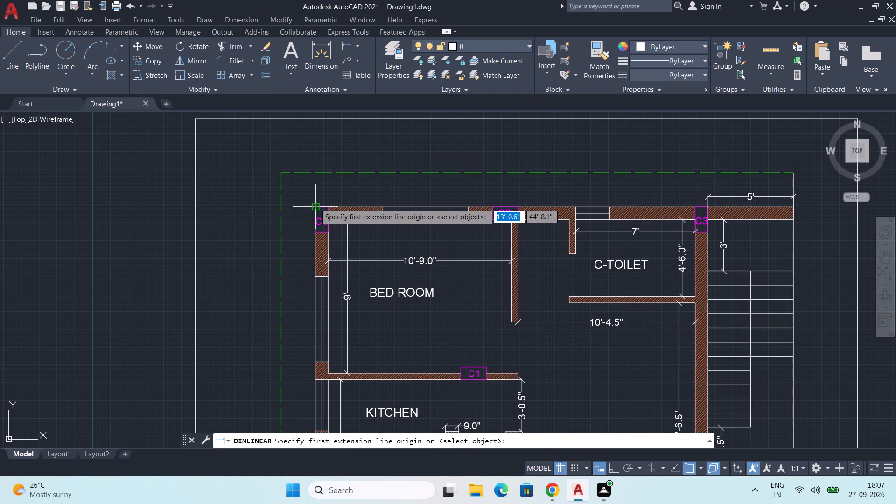
left_click(315, 203)
middle_click_drag(469, 203, 349, 229)
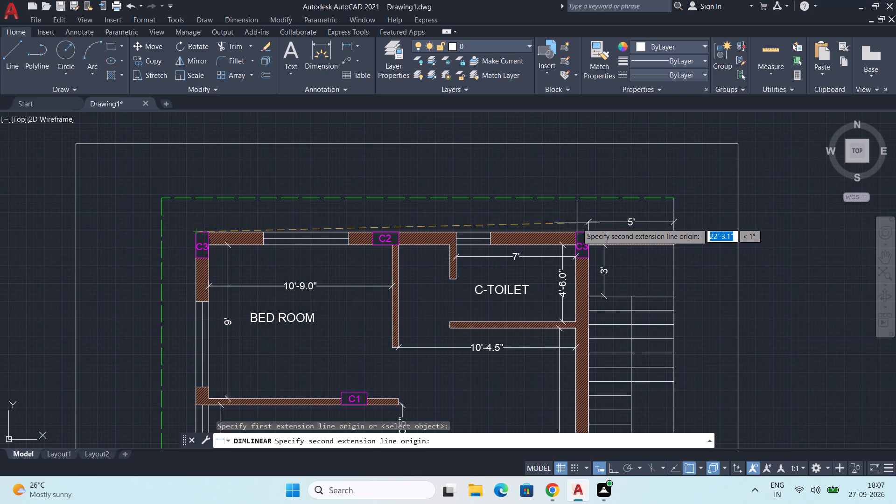
scroll(575, 234, "up", 2)
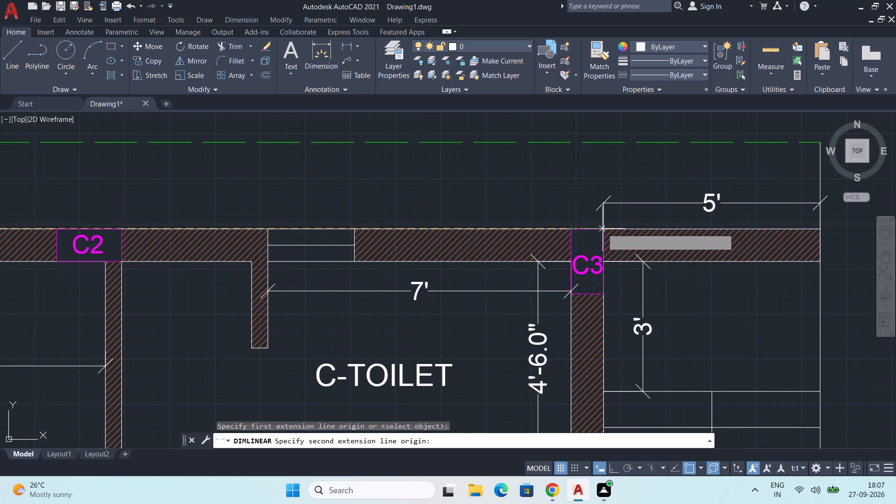
left_click(603, 228)
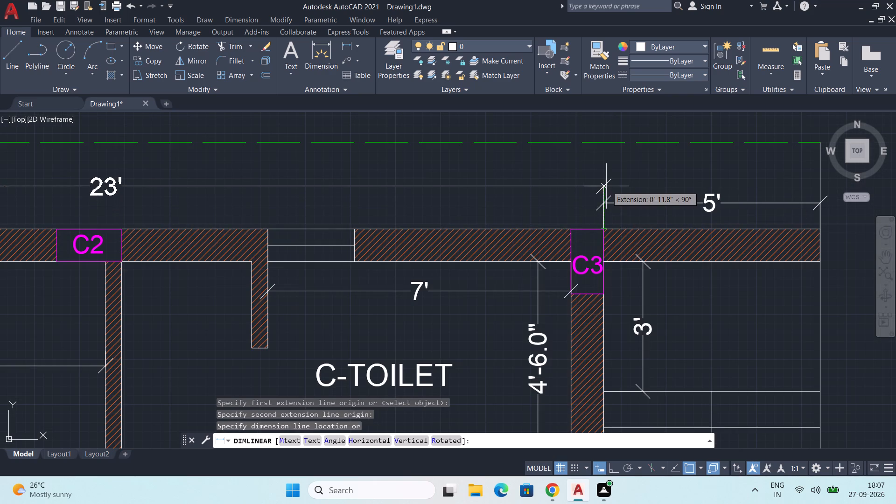
scroll(606, 186, "down", 1)
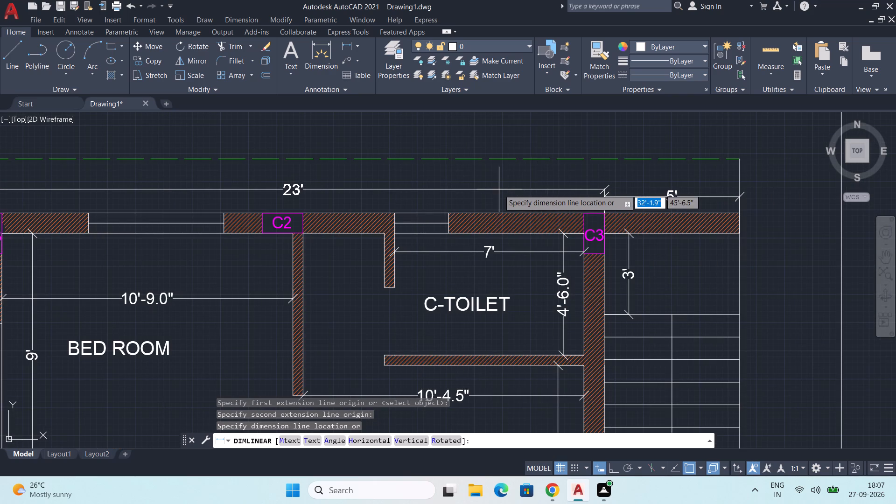
left_click(441, 187)
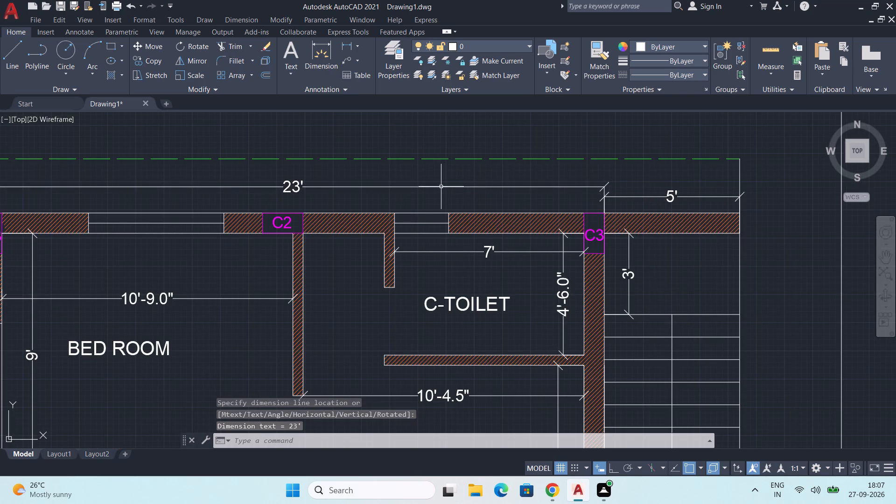
Add a vertical linear dimension from the green dashed boundary line to the outer face of the top wall above the C-TOILET.
middle_click_drag(505, 200, 519, 262)
key("space")
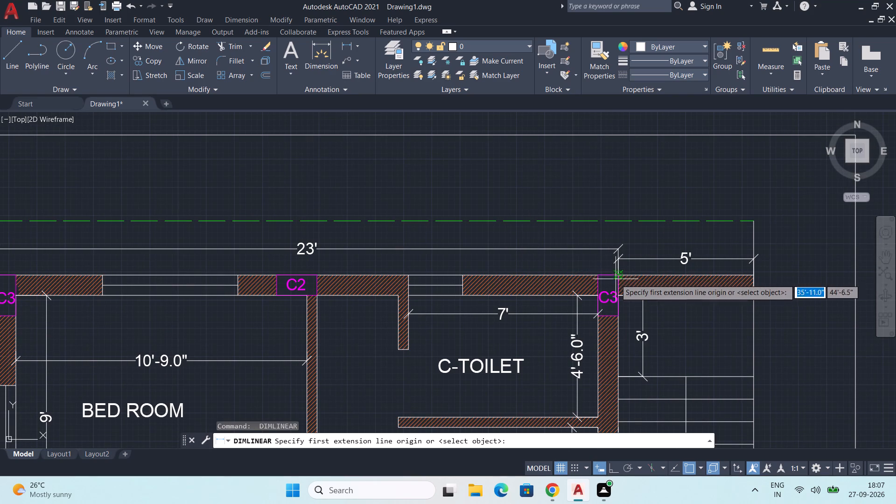
middle_click_drag(618, 273, 623, 304)
scroll(613, 262, "up", 1)
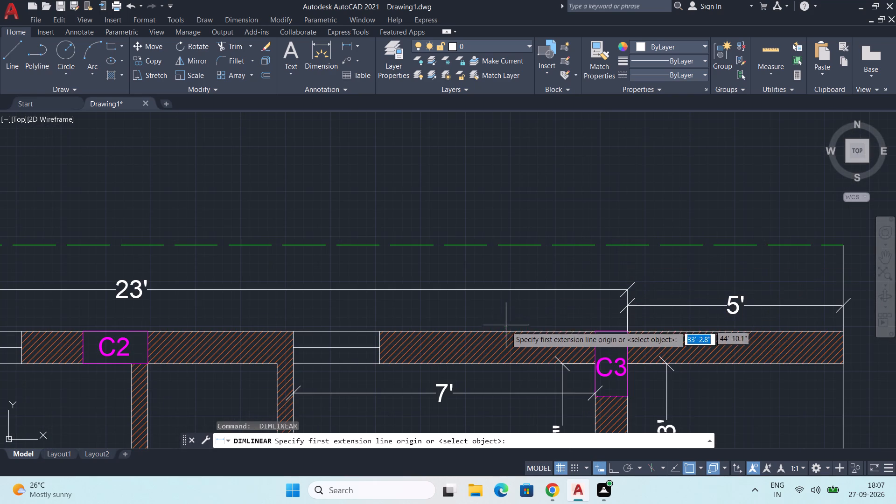
left_click(519, 245)
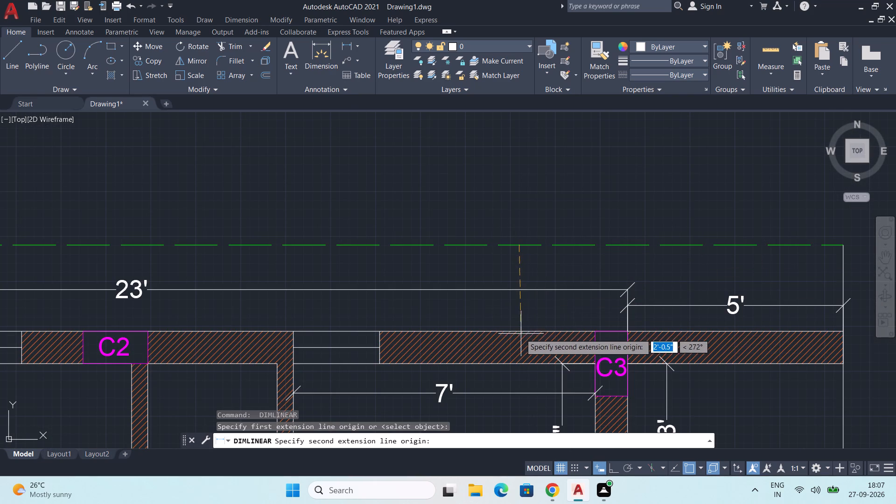
left_click(520, 331)
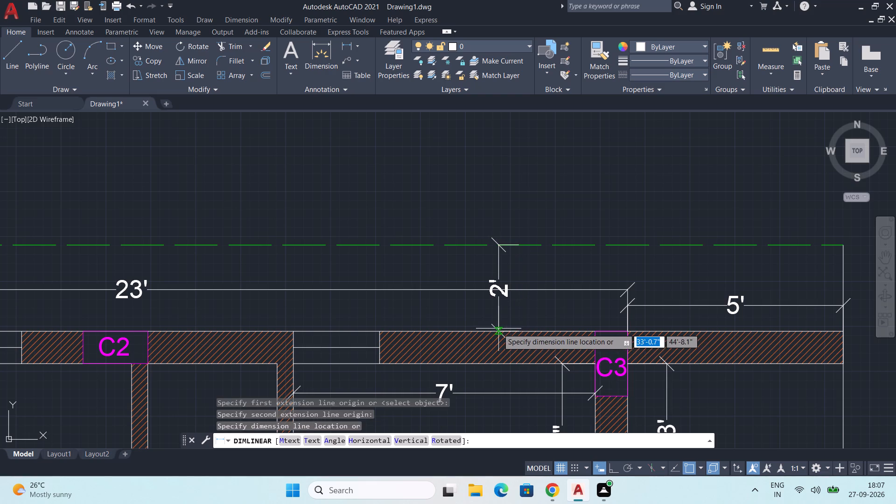
left_click(498, 329)
Add a horizontal linear dimension from the green dashed side boundary to the outer face of the BED ROOM wall below C3.
scroll(498, 329, "down", 2)
middle_click_drag(479, 350, 624, 230)
key("space")
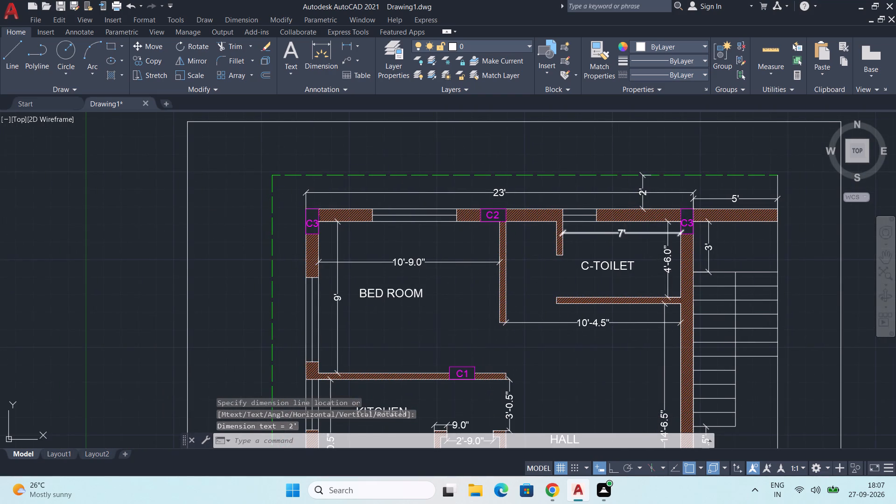
middle_click_drag(409, 326, 556, 272)
scroll(456, 183, "up", 2)
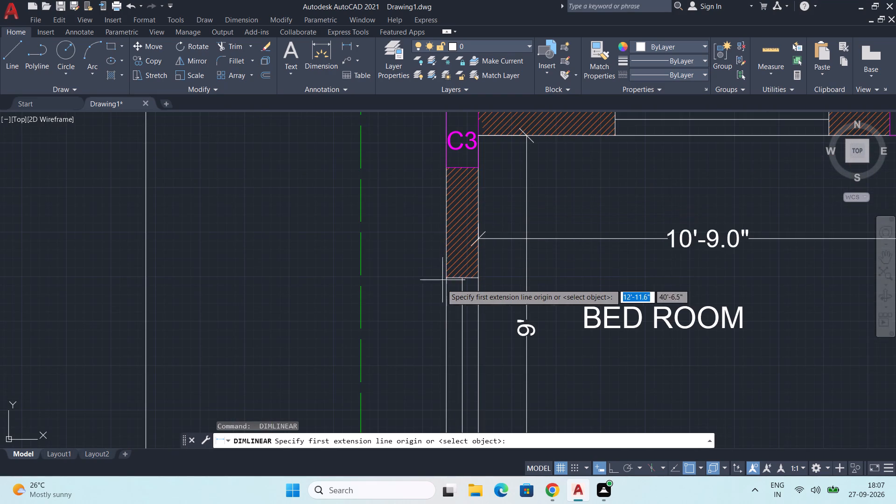
left_click(360, 221)
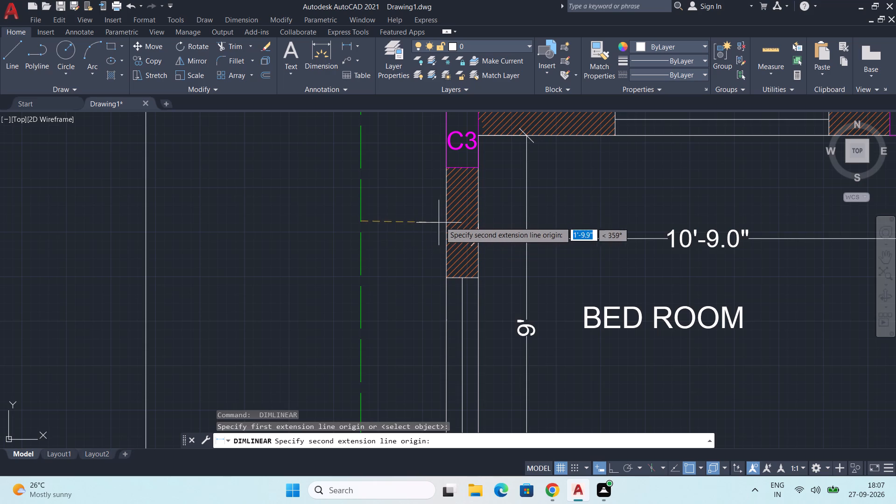
left_click(447, 220)
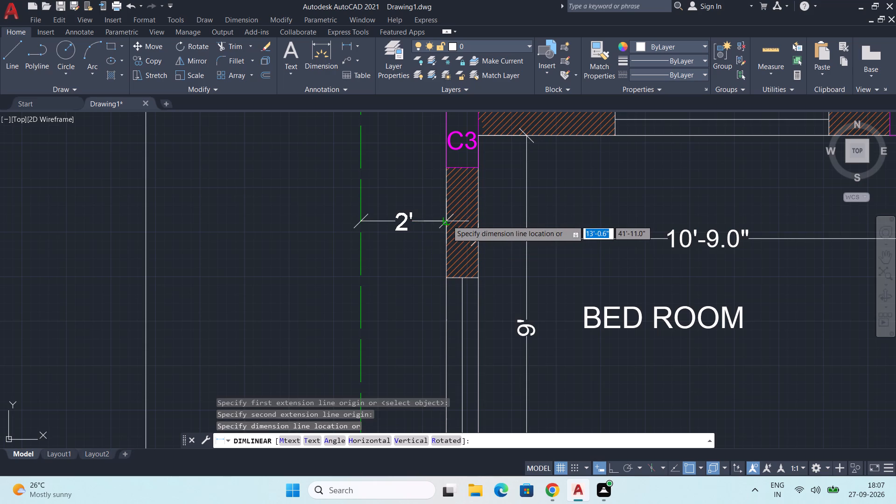
left_click(447, 220)
Review the hatching and dimensions across both units, finishing at the staircase beside the upper HALL.
scroll(477, 274, "down", 2)
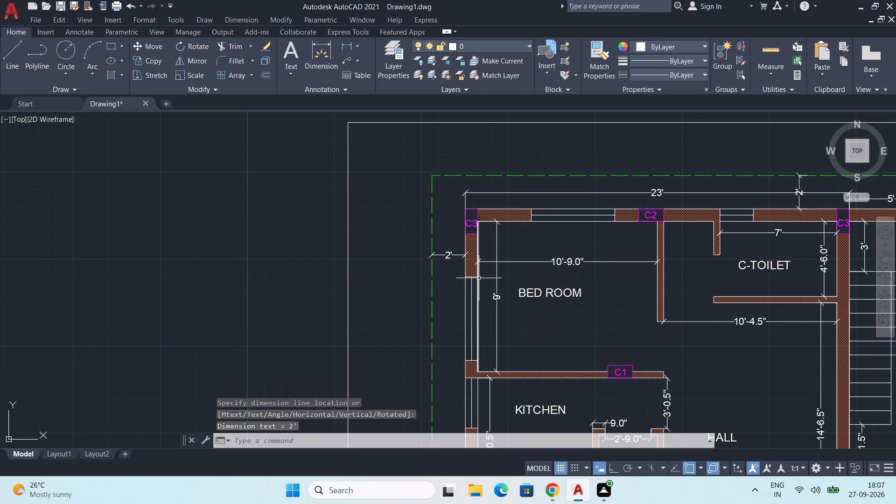
scroll(479, 278, "down", 1)
middle_click_drag(559, 355, 504, 302)
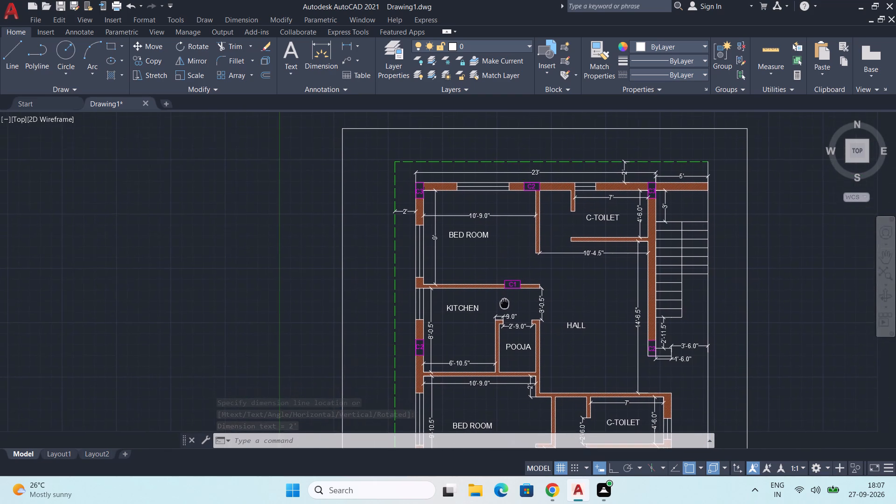
middle_click_drag(504, 302, 502, 300)
scroll(504, 293, "down", 1)
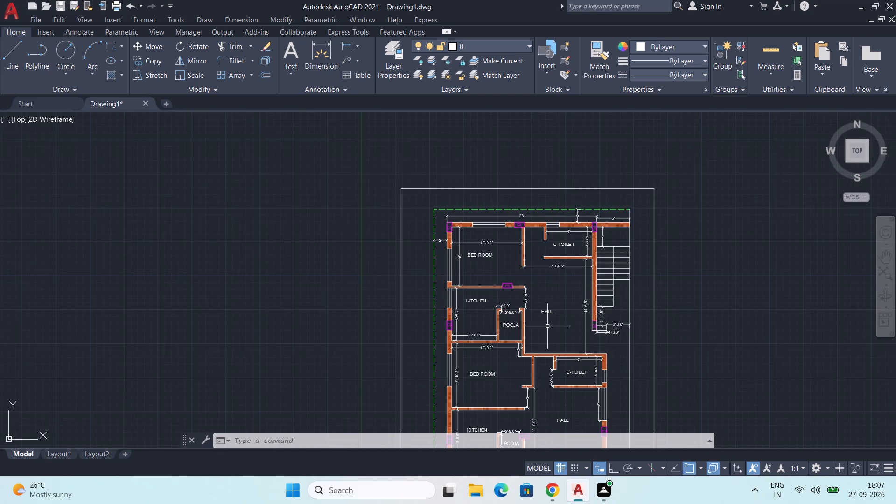
middle_click_drag(555, 334, 512, 237)
scroll(528, 295, "up", 1)
scroll(528, 293, "down", 1)
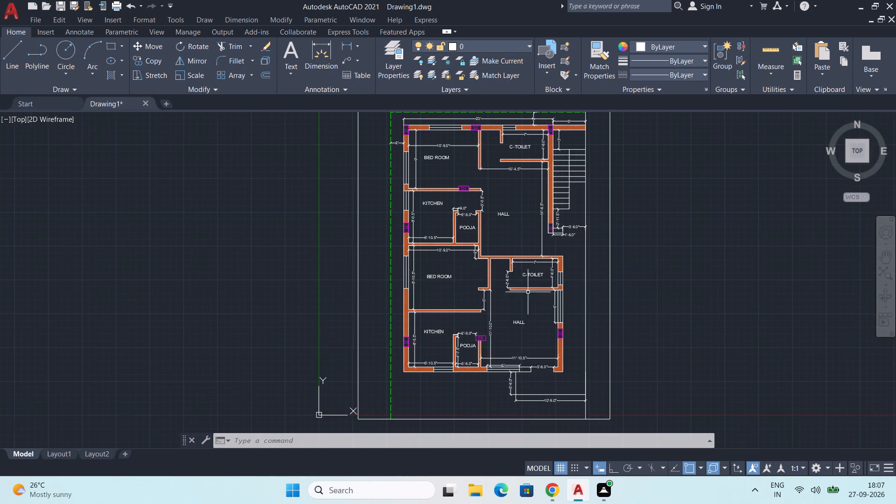
middle_click_drag(528, 287, 541, 328)
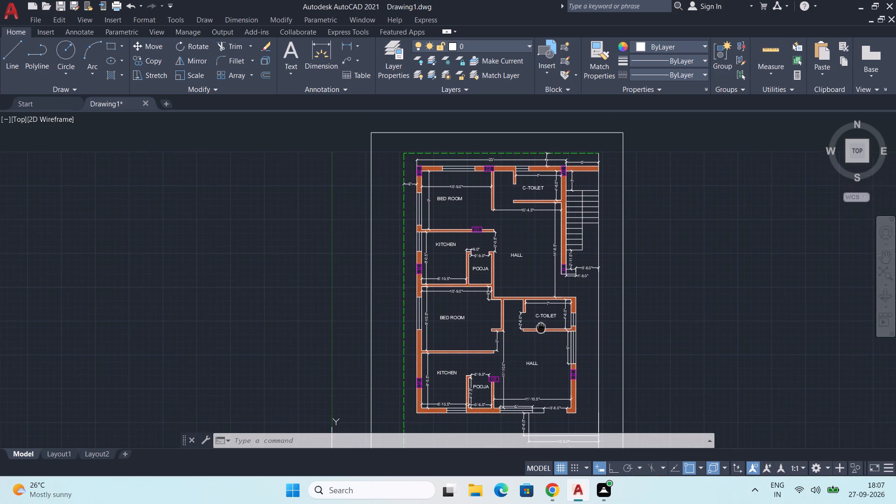
middle_click_drag(541, 328, 492, 348)
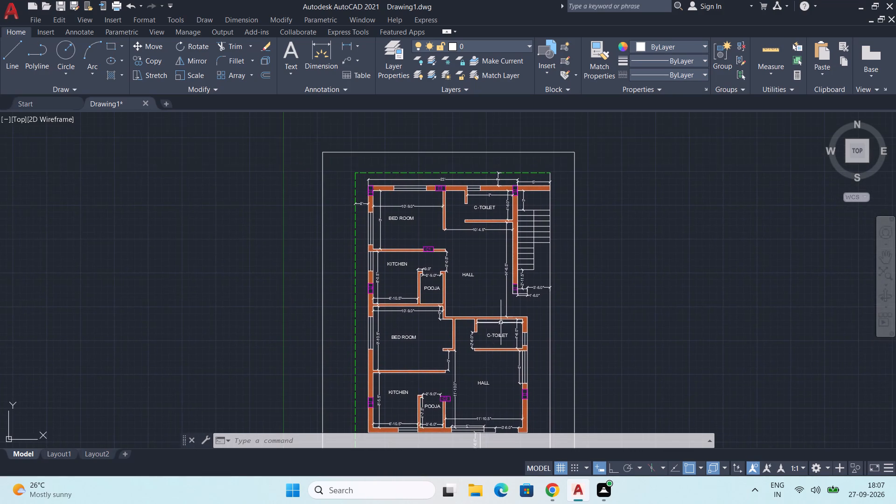
scroll(516, 290, "up", 2)
middle_click_drag(524, 287, 531, 356)
scroll(549, 274, "up", 1)
middle_click_drag(550, 270, 553, 307)
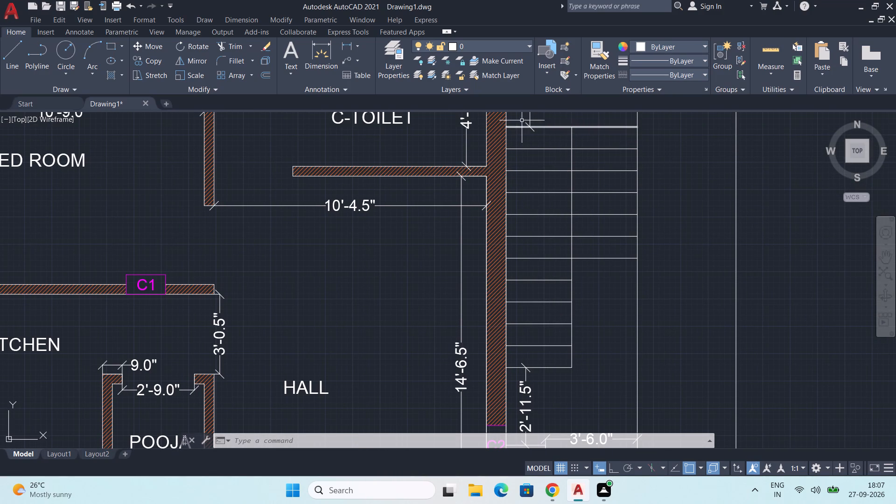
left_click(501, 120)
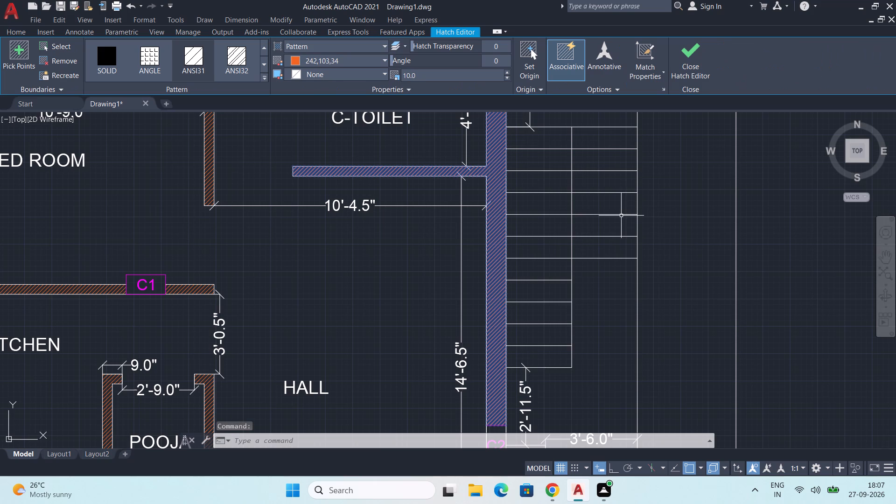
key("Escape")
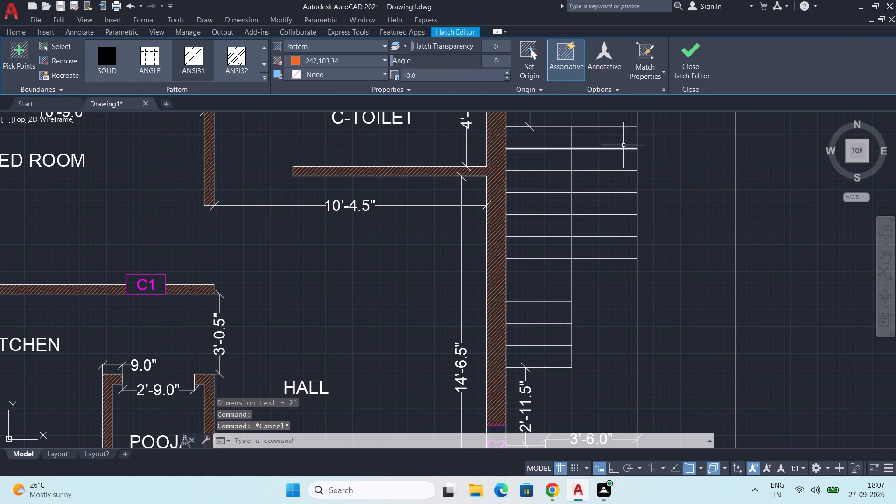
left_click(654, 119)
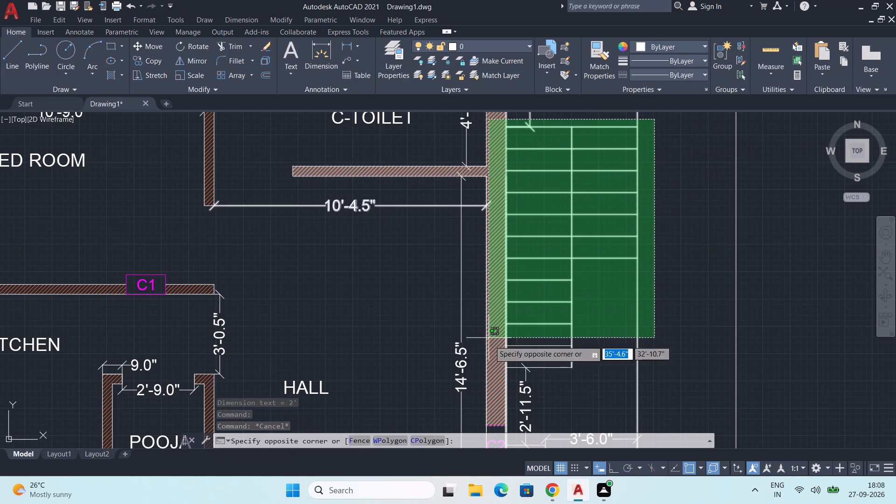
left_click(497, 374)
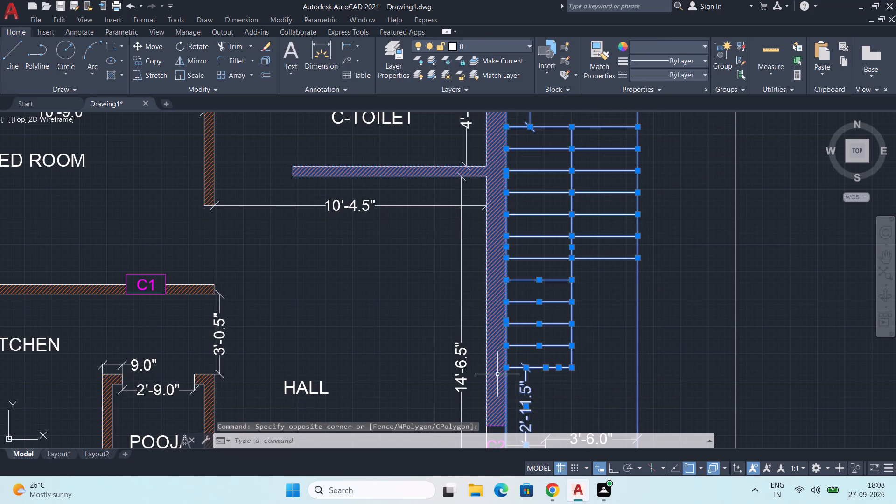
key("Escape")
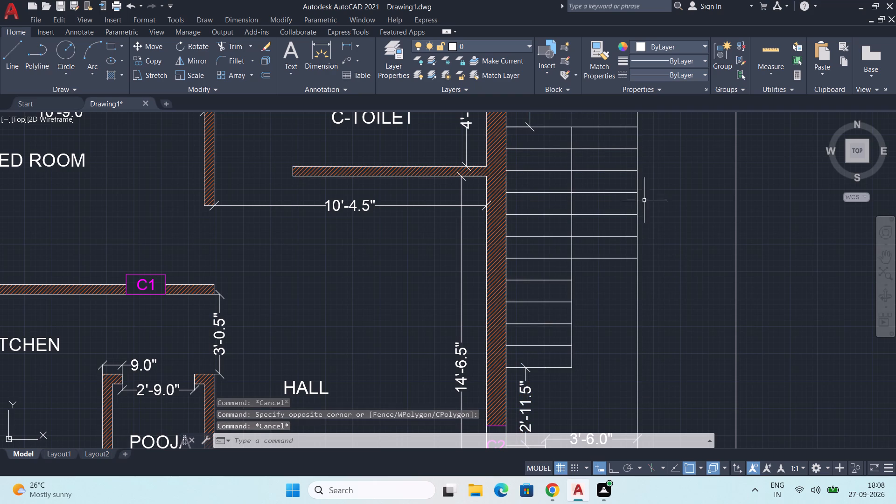
Change the colour of the top two full-width staircase tread lines to magenta.
left_click(564, 127)
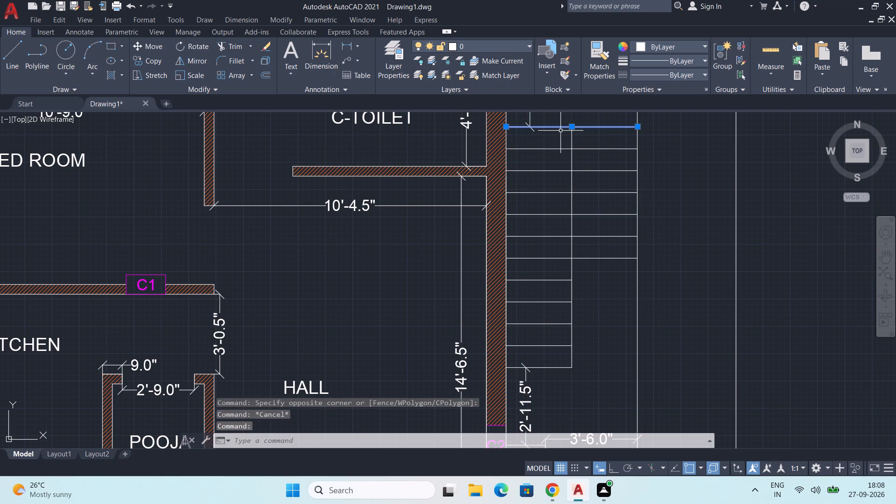
left_click(551, 147, "shift")
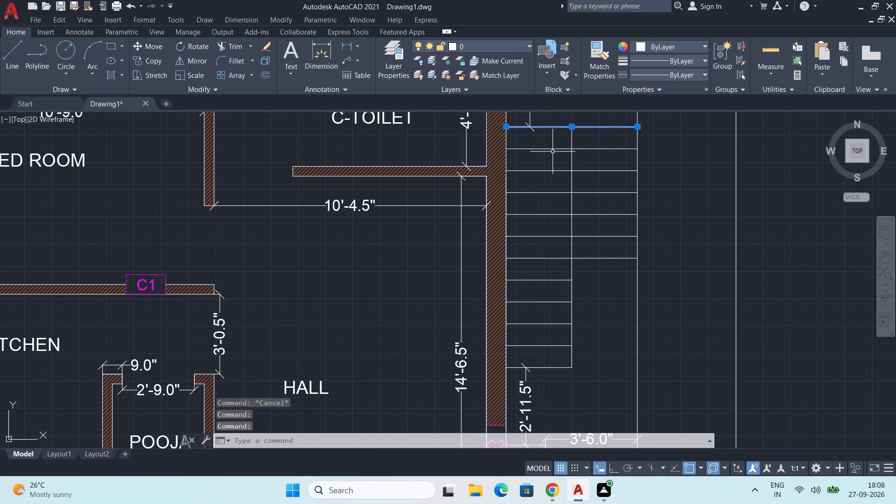
left_click(553, 149, "shift")
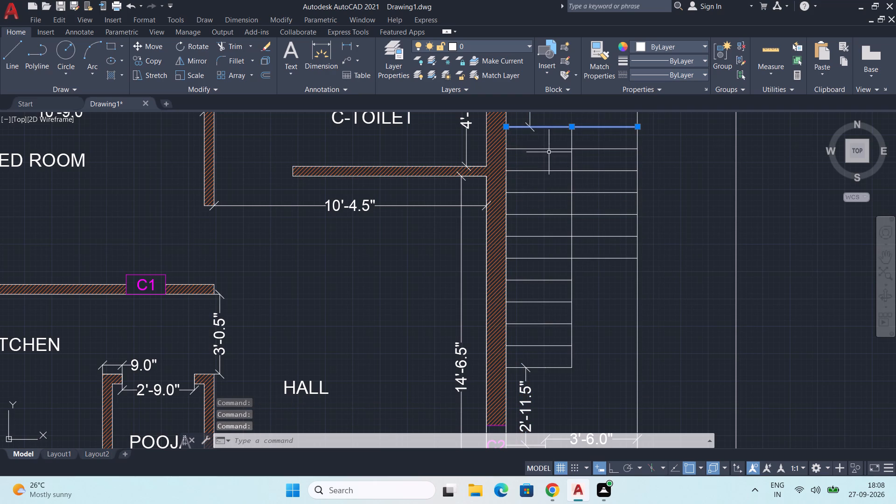
left_click(550, 147, "ctrl")
left_click(551, 151, "ctrl")
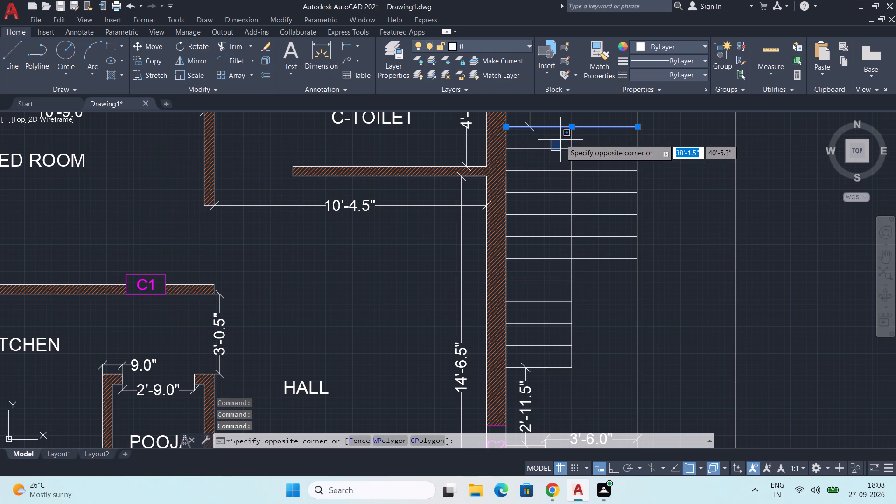
key("Escape")
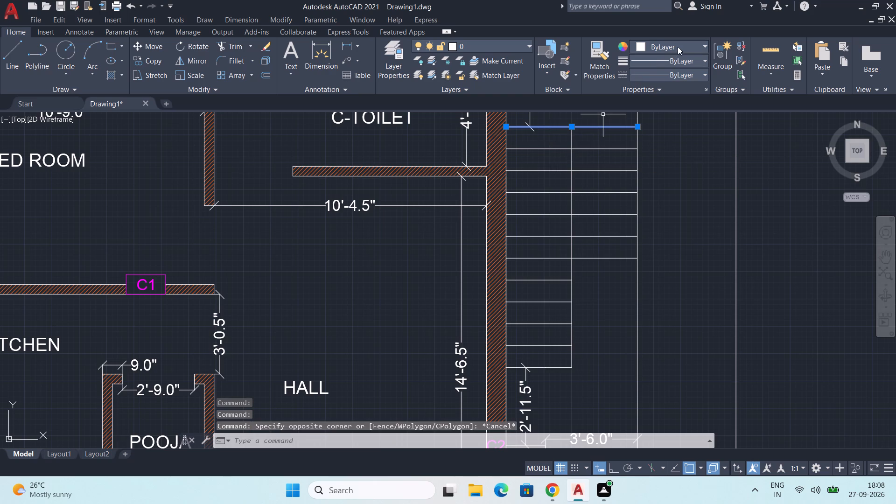
left_click(678, 46)
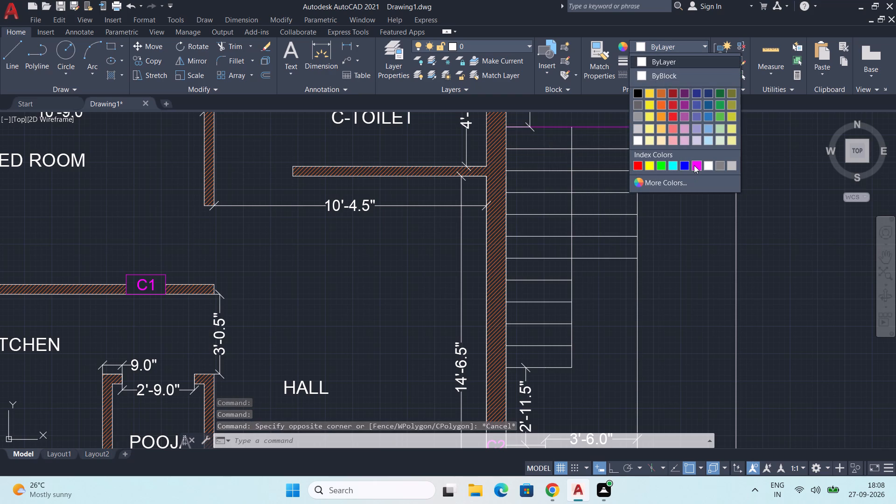
left_click(694, 165)
left_click(543, 149)
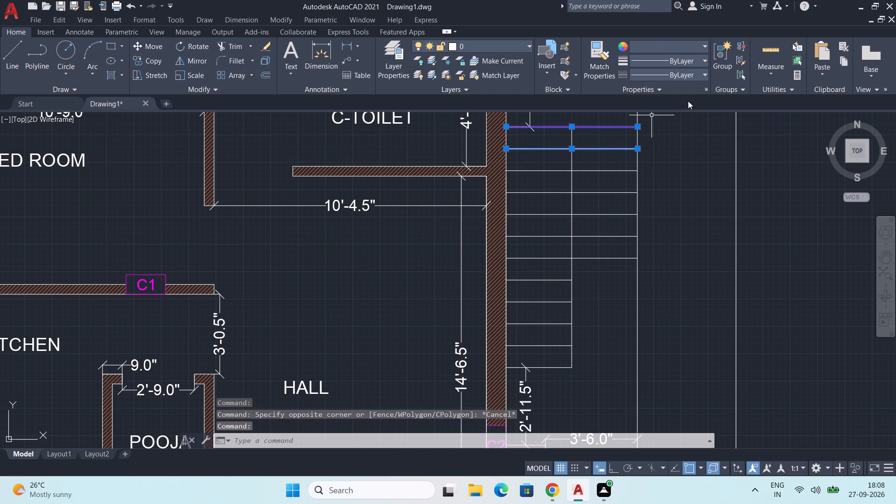
left_click(696, 50)
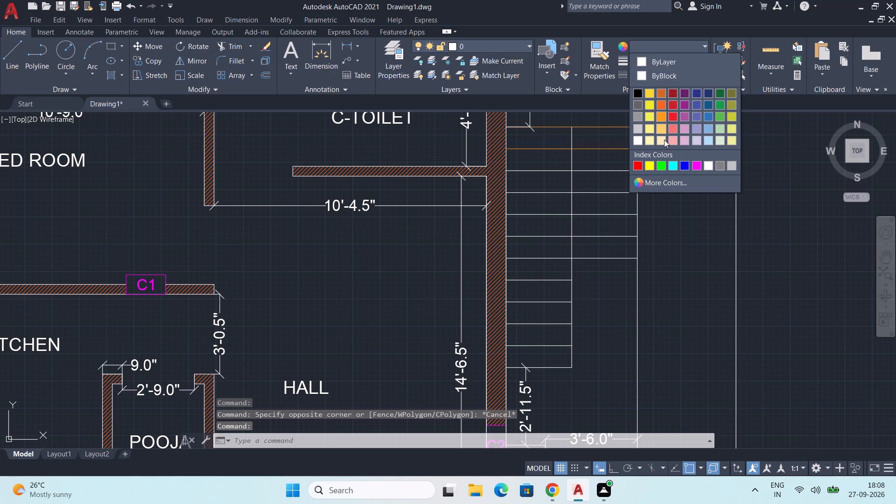
left_click(697, 161)
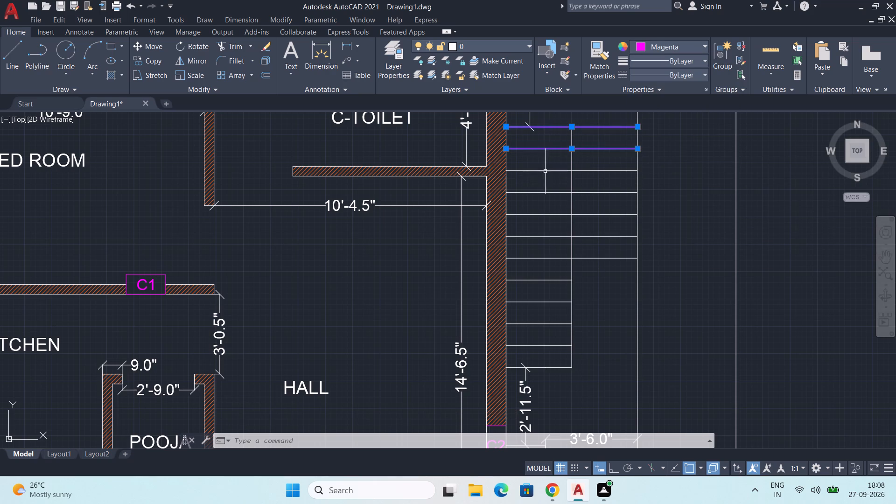
Change the colour of the third and fourth full-width staircase tread lines to magenta.
left_click(547, 168)
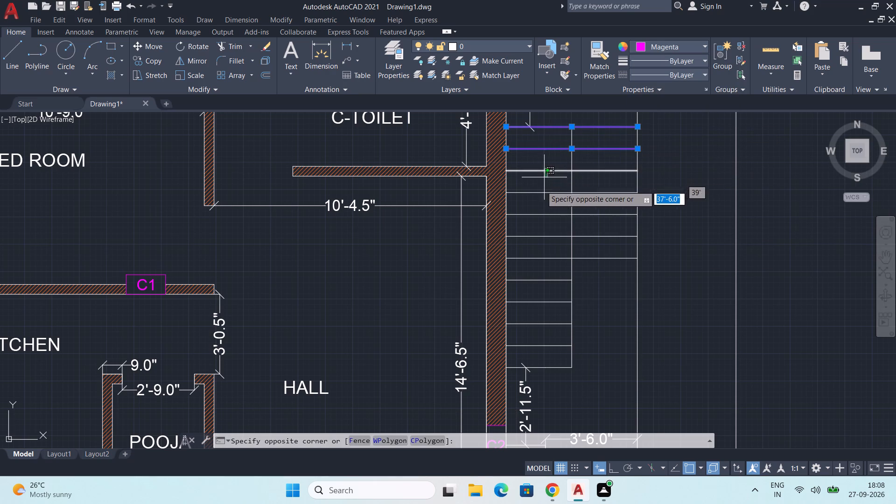
left_click(536, 204)
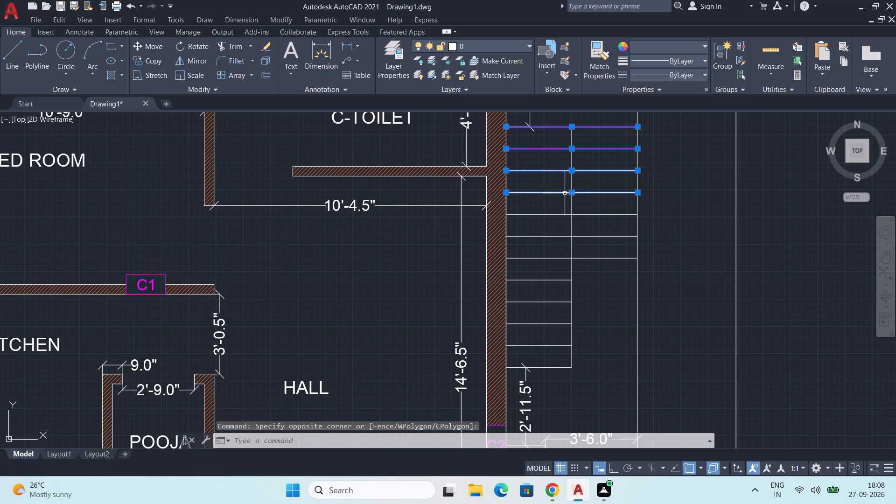
left_click_drag(541, 185, 590, 298)
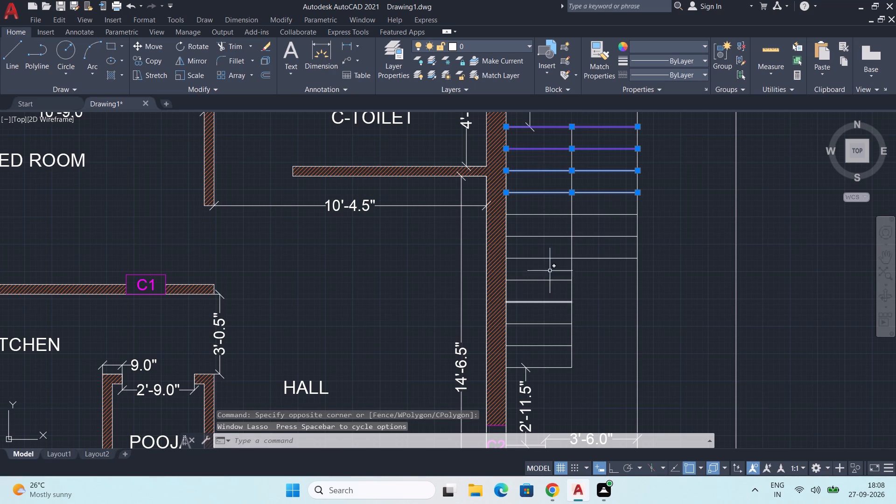
left_click(540, 184)
left_click(616, 312)
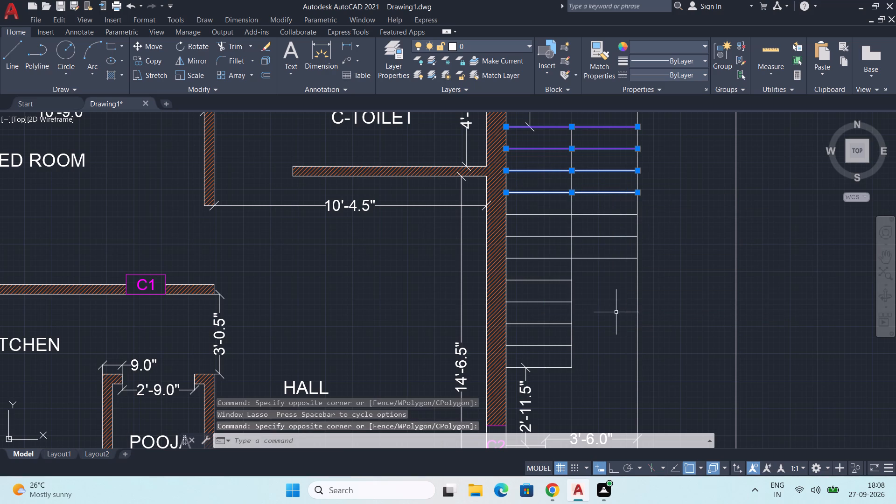
left_click(521, 184)
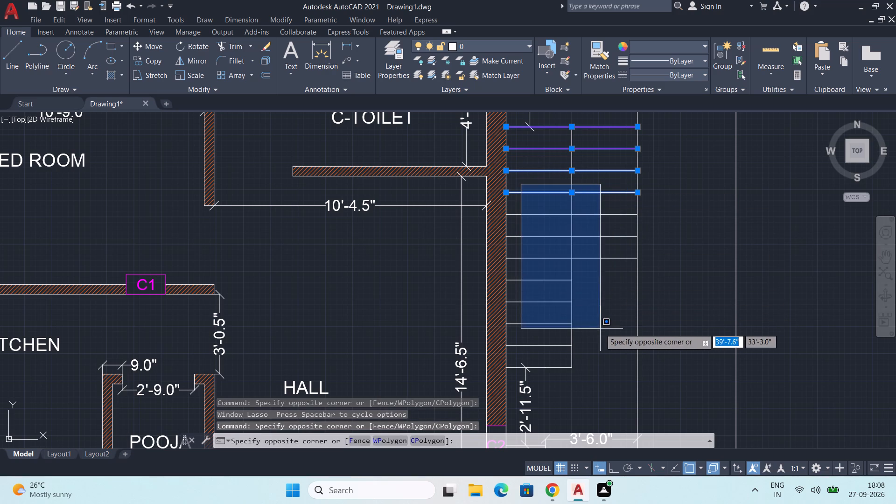
left_click(607, 329)
left_click(687, 49)
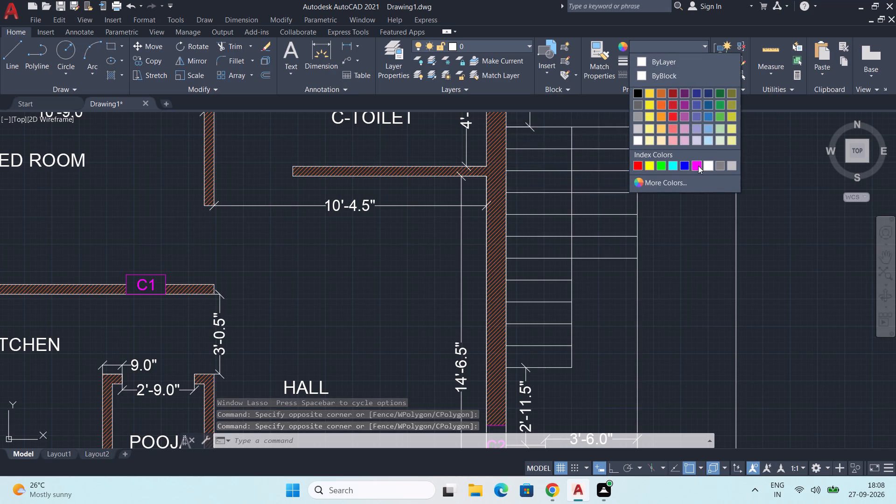
left_click(698, 168)
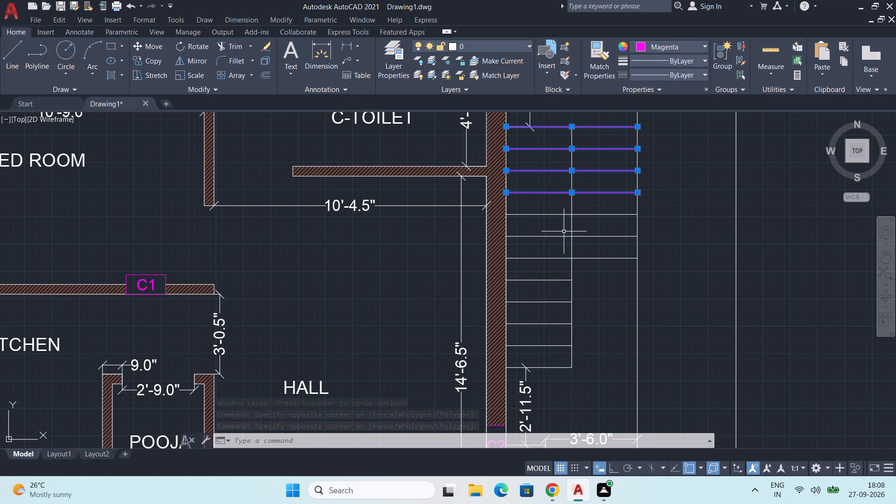
Change the remaining full-width treads, the short treads and the staircase's central vertical line to magenta.
left_click_drag(555, 213, 560, 244)
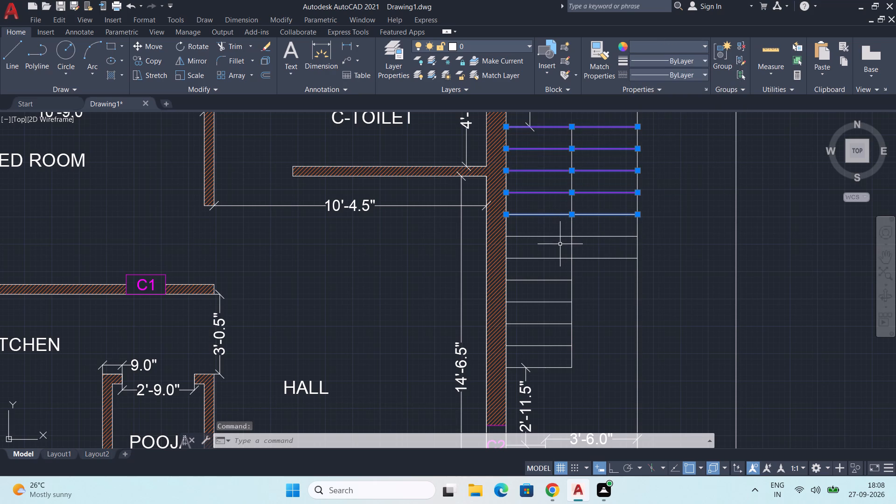
left_click_drag(560, 244, 560, 245)
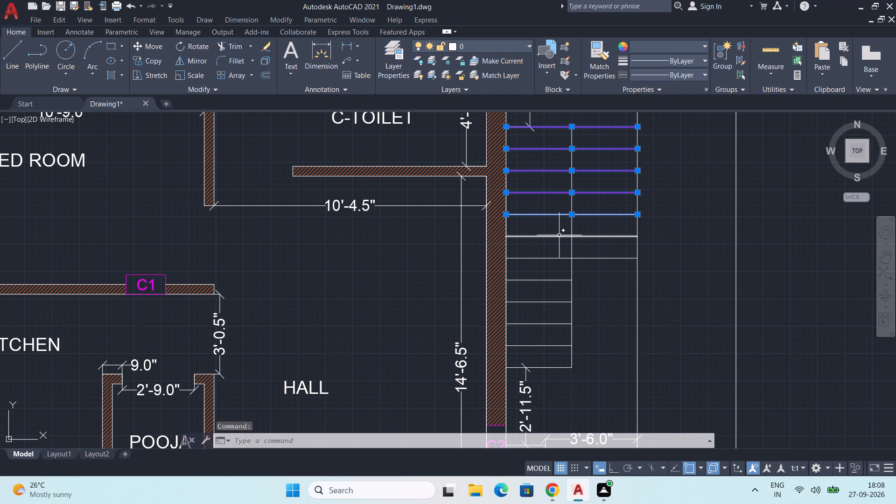
left_click(559, 235)
left_click(558, 259)
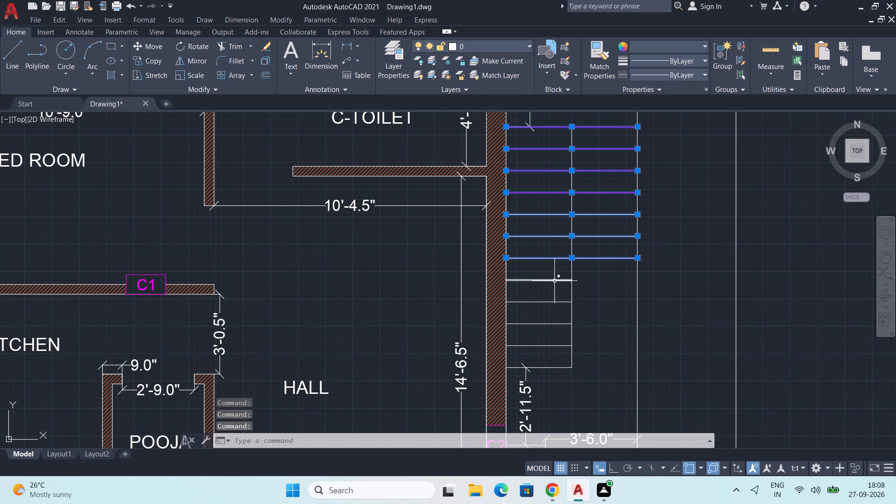
left_click(553, 280)
left_click(551, 302)
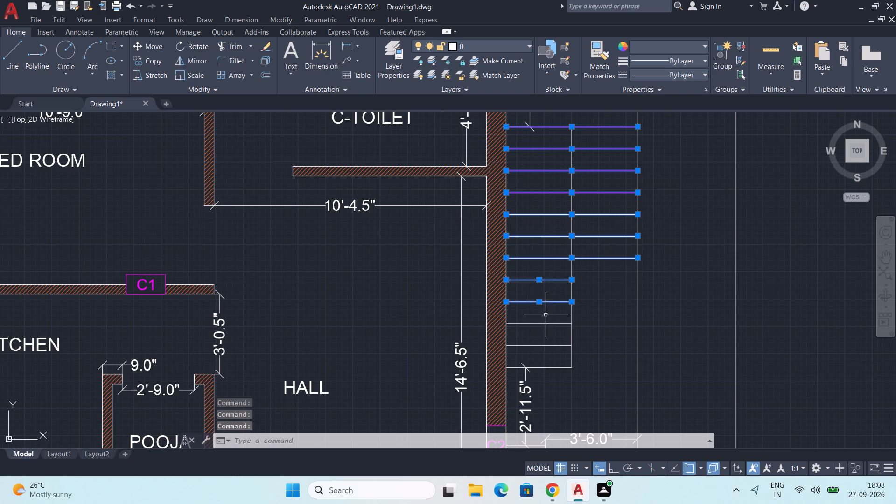
left_click(546, 324)
left_click(550, 345)
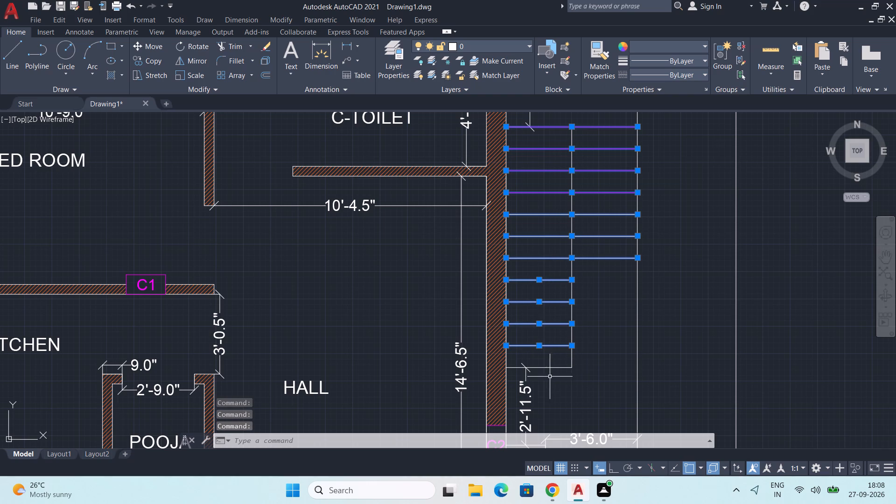
left_click(554, 368)
left_click(572, 199)
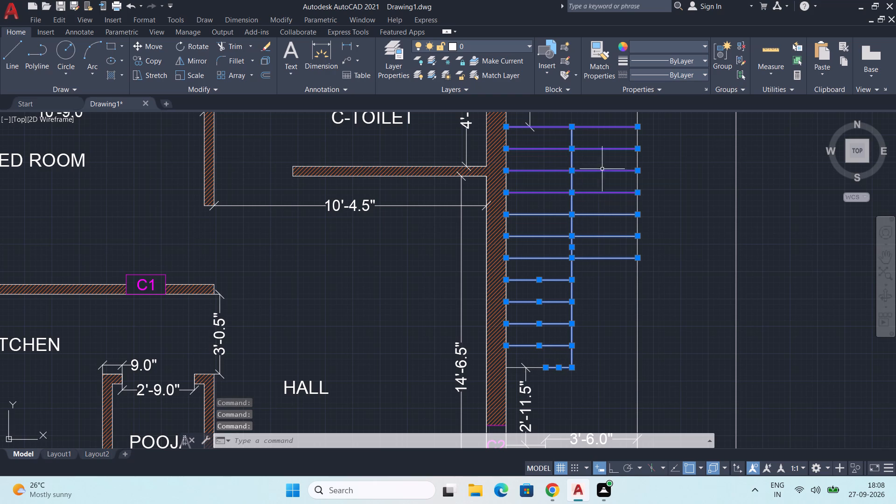
left_click(699, 46)
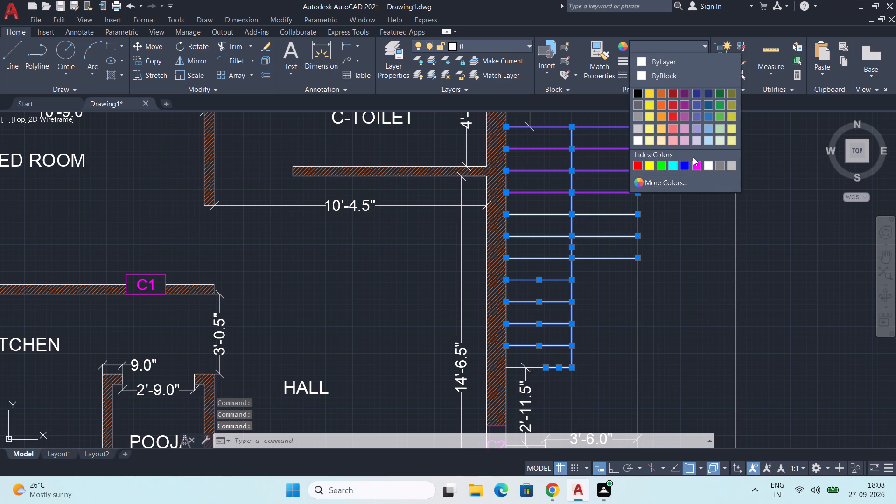
left_click(699, 167)
scroll(575, 404, "down", 1)
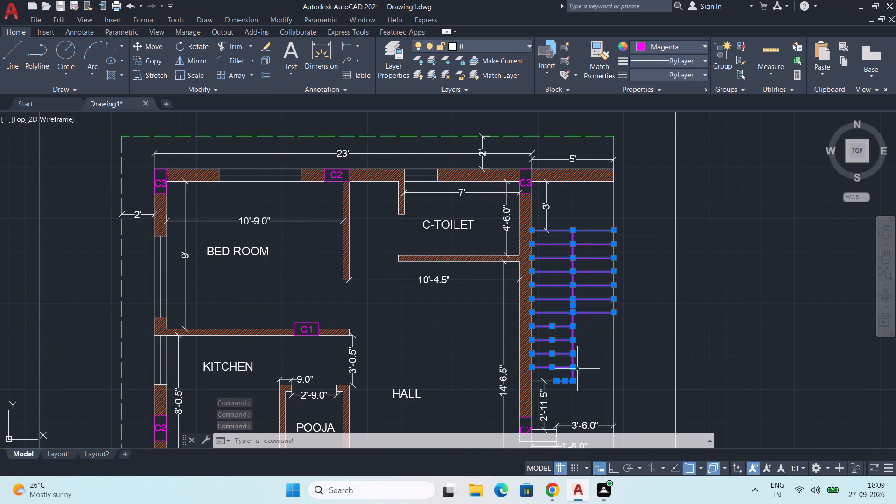
key("Escape")
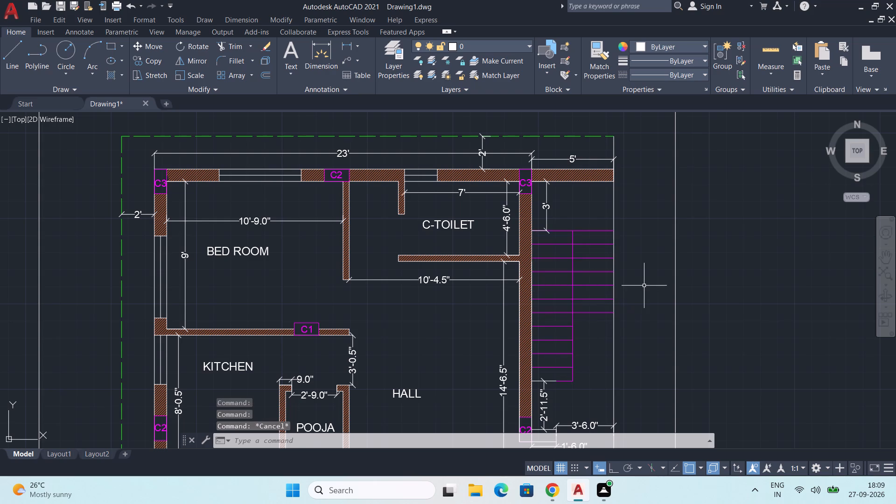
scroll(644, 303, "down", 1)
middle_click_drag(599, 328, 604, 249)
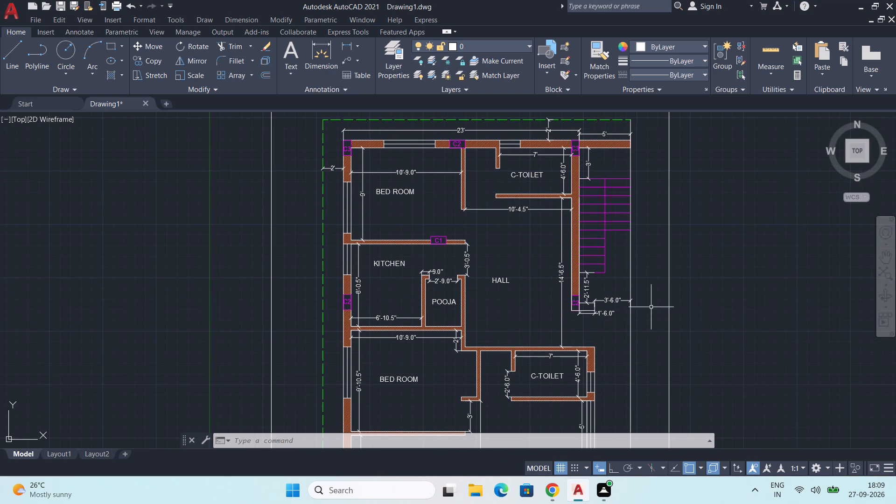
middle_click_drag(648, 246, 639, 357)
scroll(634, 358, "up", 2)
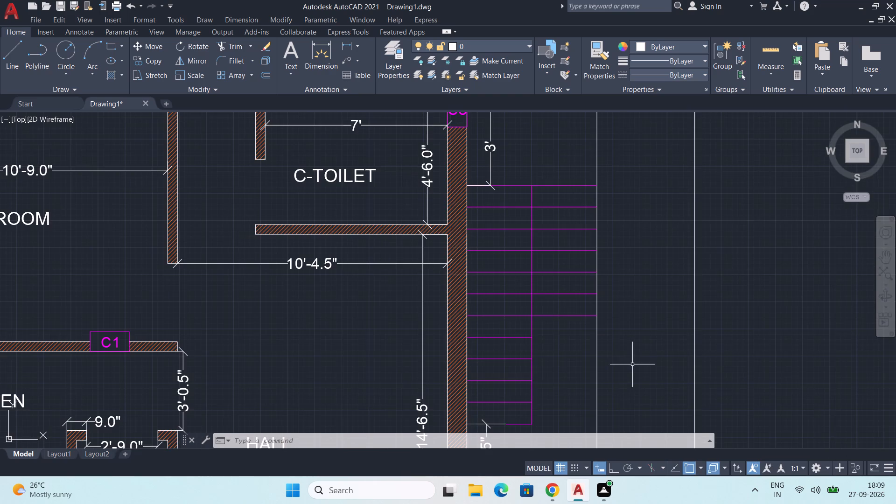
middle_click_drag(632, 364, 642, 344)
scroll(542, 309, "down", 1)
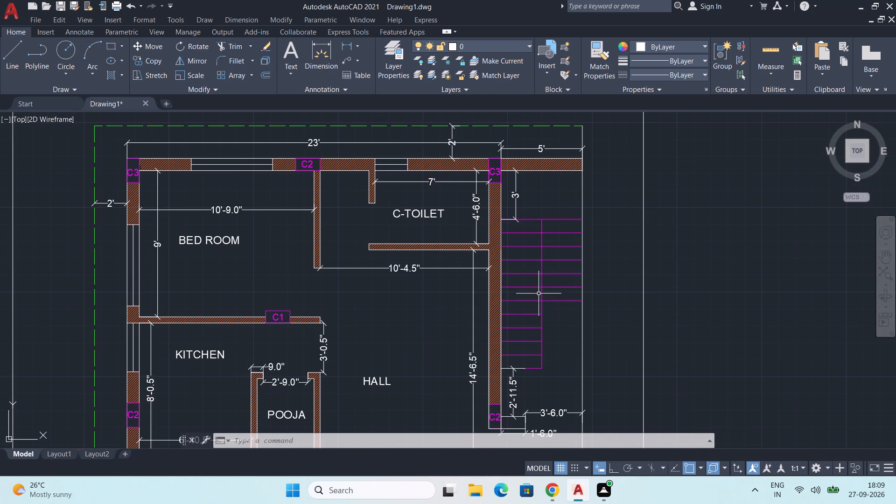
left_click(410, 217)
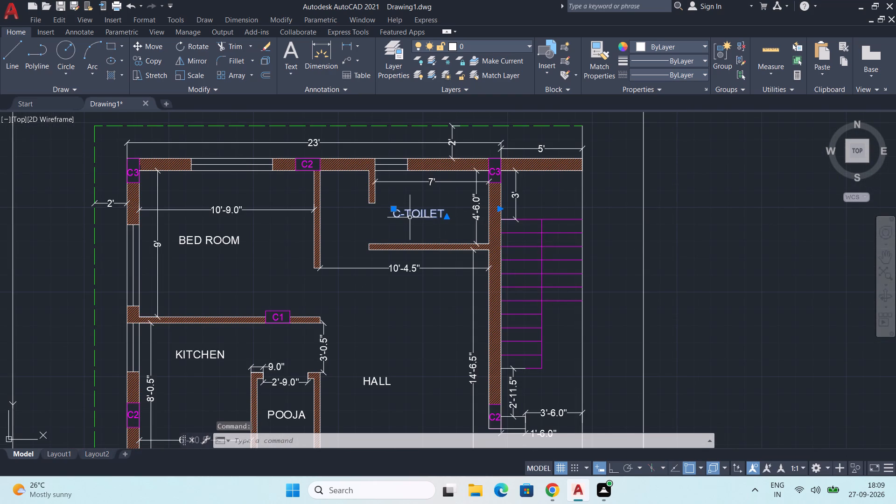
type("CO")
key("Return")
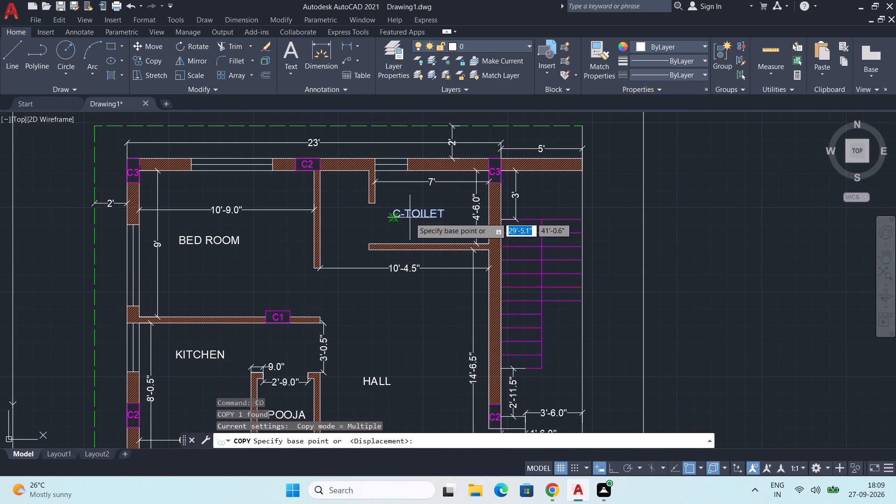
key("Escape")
Copy the HALL label to just below the full-width treads beside the short flight, and to the landing above the top tread.
left_click(376, 385)
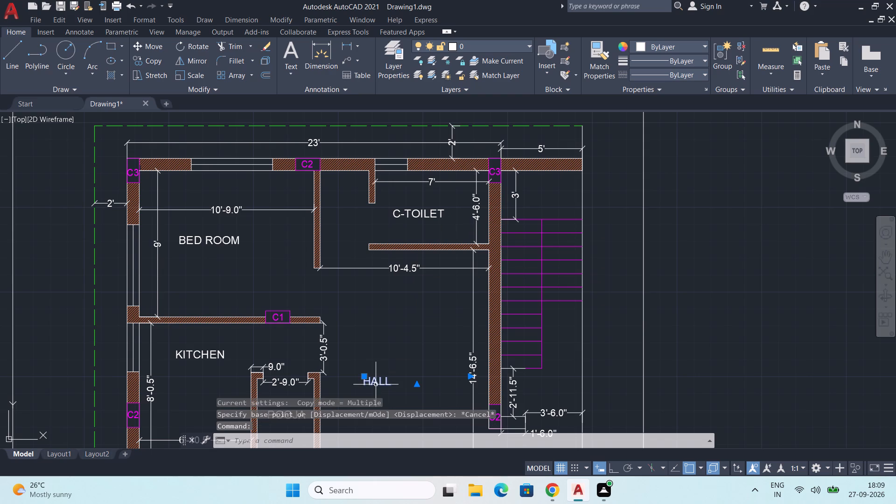
key("c")
key("o")
key("Return")
left_click(360, 374)
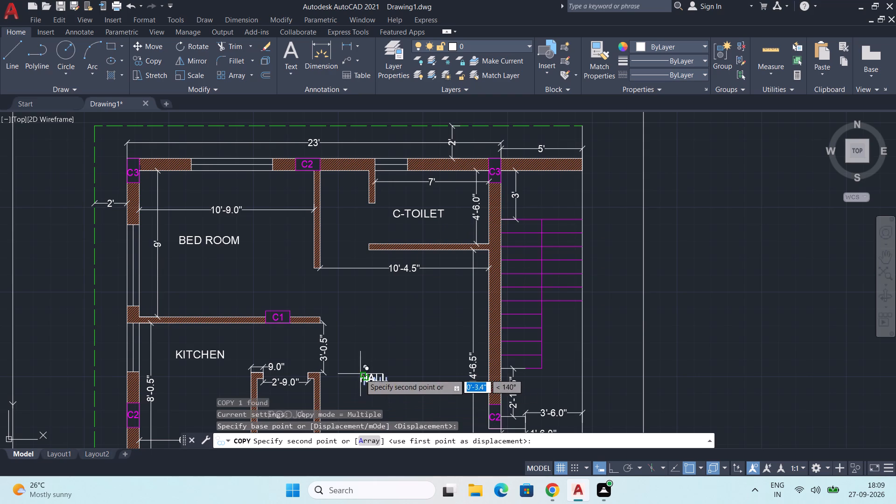
scroll(551, 311, "up", 1)
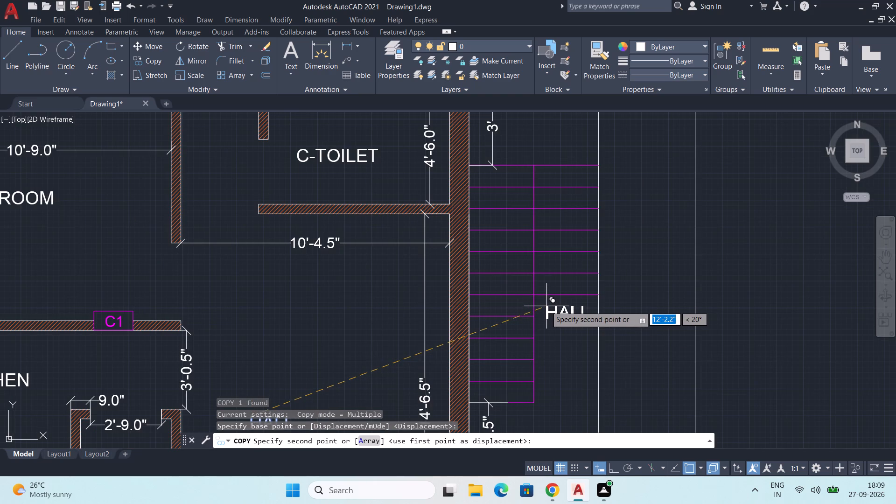
left_click(545, 305)
middle_click_drag(560, 222, 577, 387)
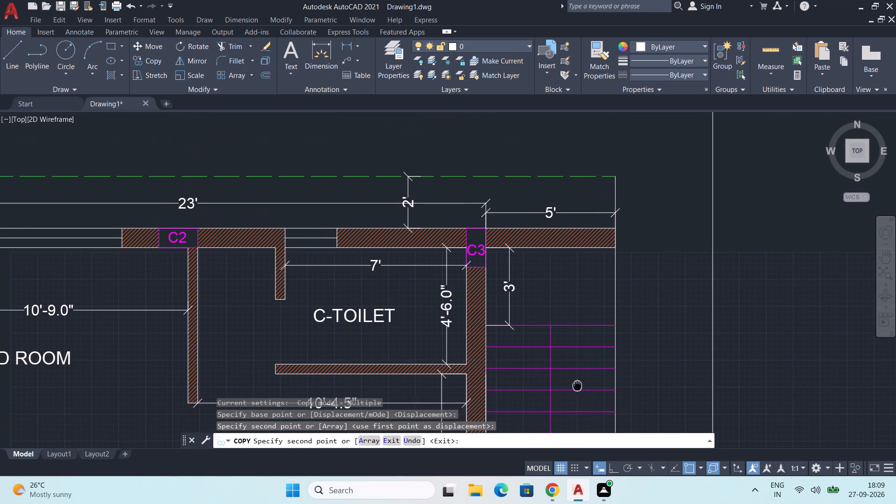
middle_click_drag(577, 387, 578, 392)
scroll(542, 325, "up", 1)
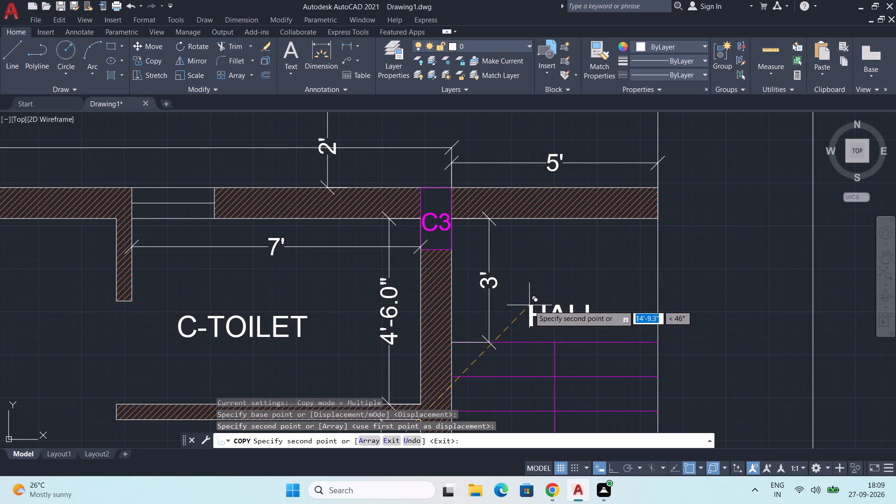
left_click(529, 305)
key("Escape")
Change the copied HALL label above the top staircase tread to 12.
double_click(563, 317)
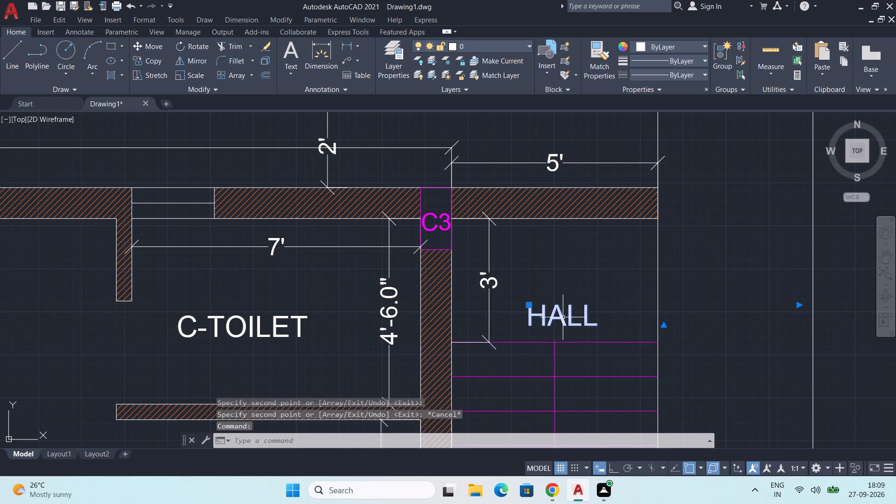
left_click_drag(610, 319, 510, 317)
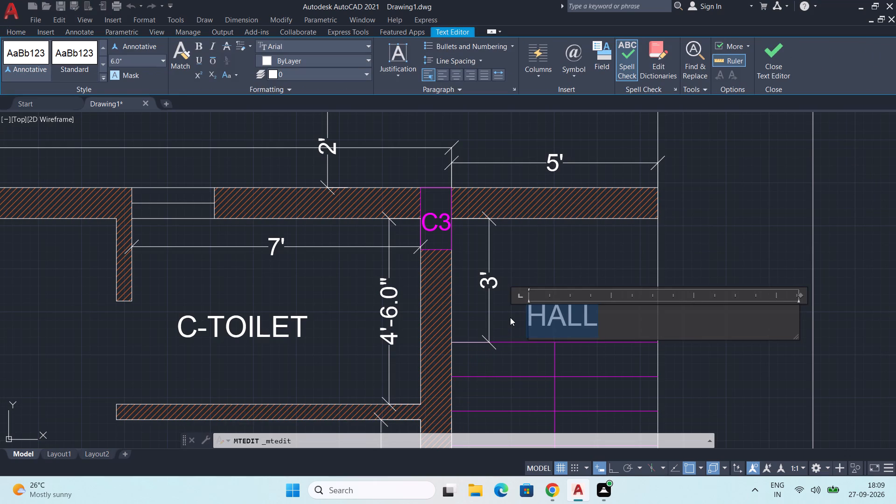
type("12")
left_click(733, 234)
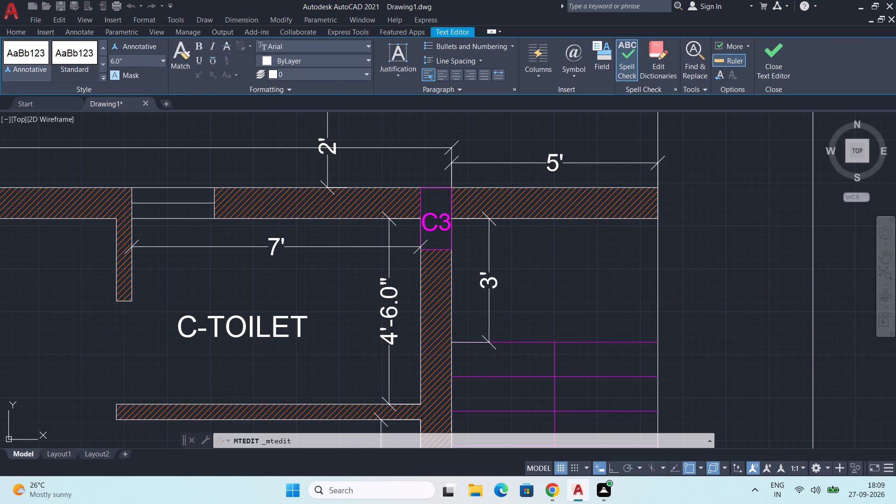
Change the copied HALL label beside the short staircase treads to 19.
scroll(738, 430, "down", 1)
middle_click_drag(742, 375, 683, 255)
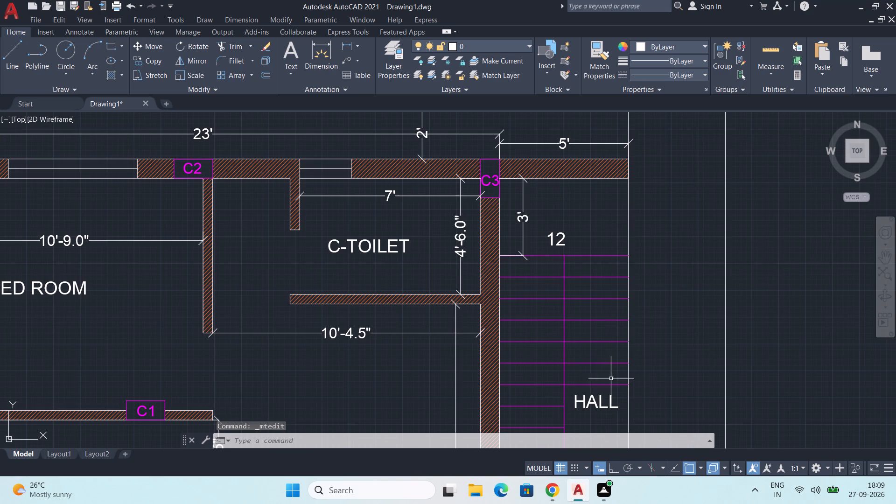
double_click(594, 400)
left_click_drag(618, 403, 574, 402)
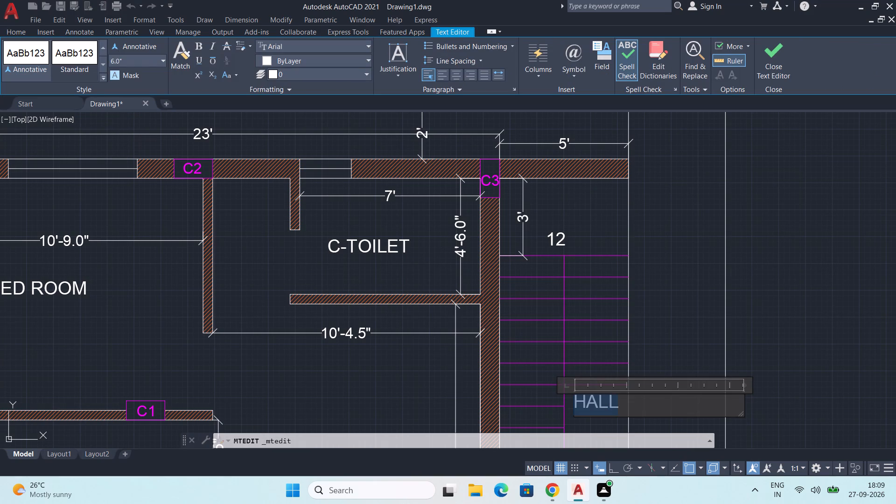
left_click_drag(574, 402, 574, 402)
type("13")
key("BackSpace")
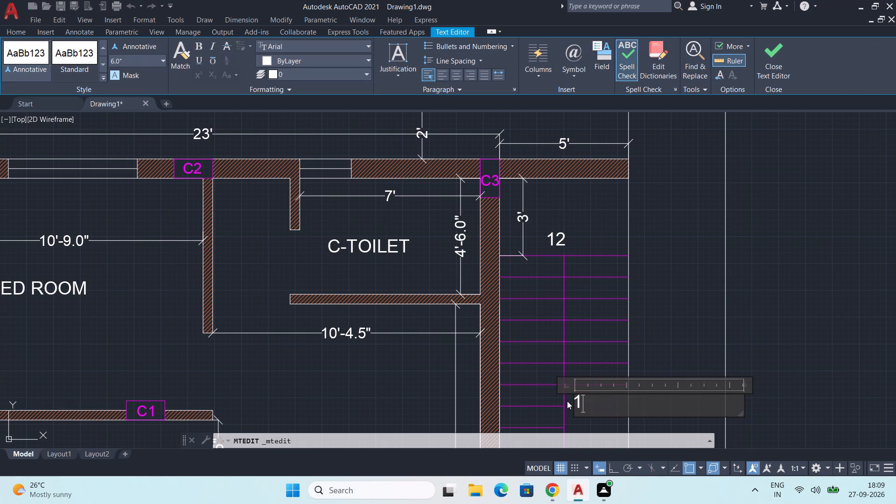
key("9")
left_click(708, 302)
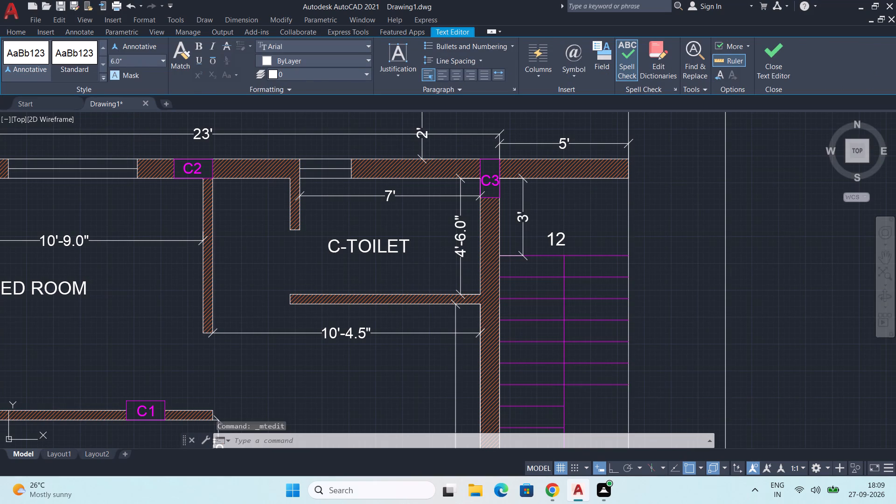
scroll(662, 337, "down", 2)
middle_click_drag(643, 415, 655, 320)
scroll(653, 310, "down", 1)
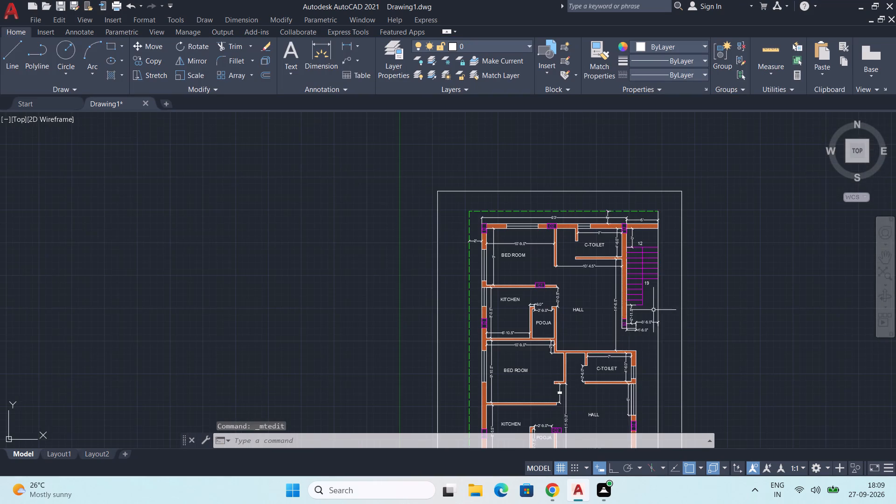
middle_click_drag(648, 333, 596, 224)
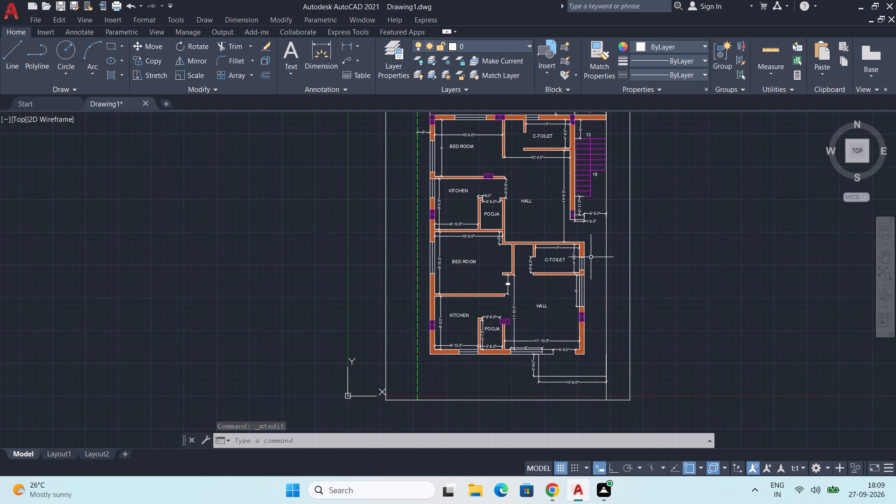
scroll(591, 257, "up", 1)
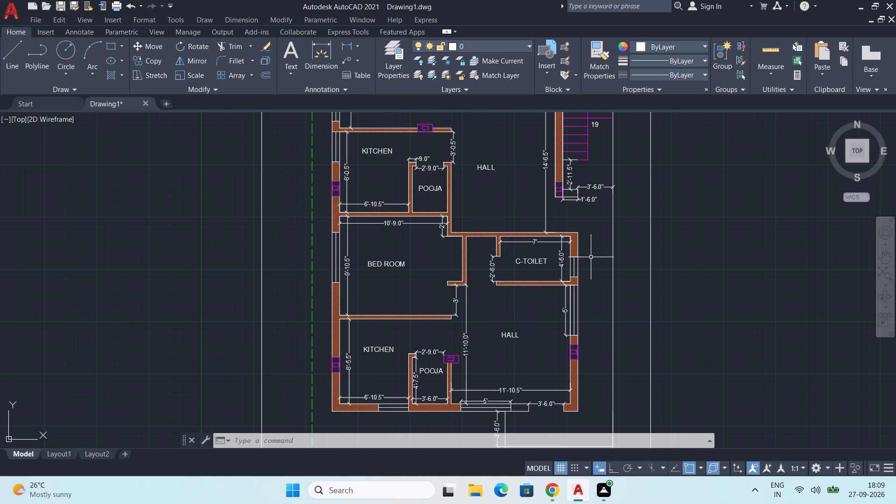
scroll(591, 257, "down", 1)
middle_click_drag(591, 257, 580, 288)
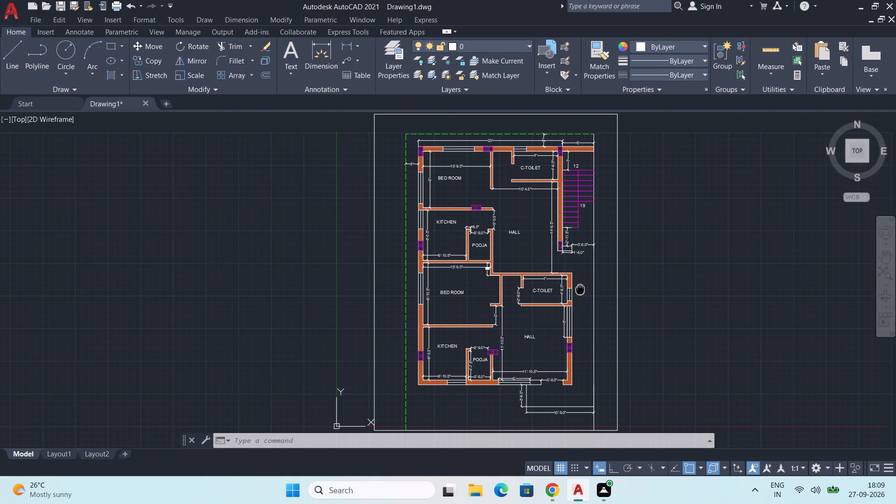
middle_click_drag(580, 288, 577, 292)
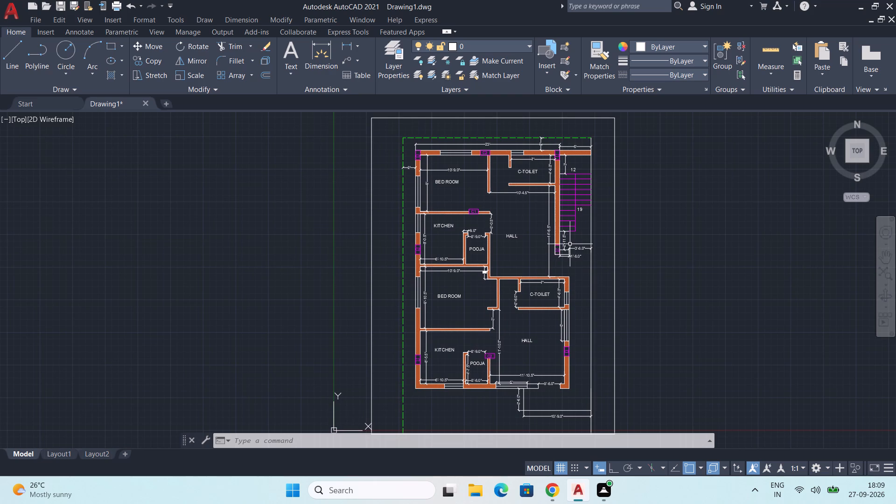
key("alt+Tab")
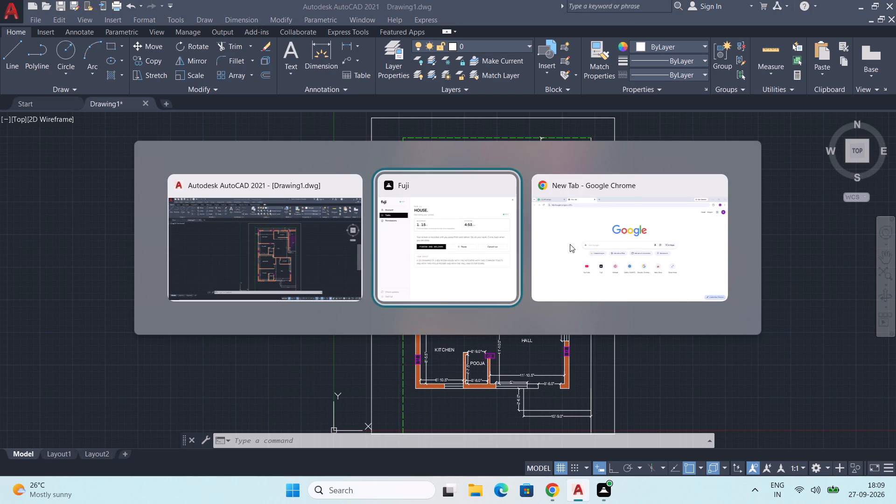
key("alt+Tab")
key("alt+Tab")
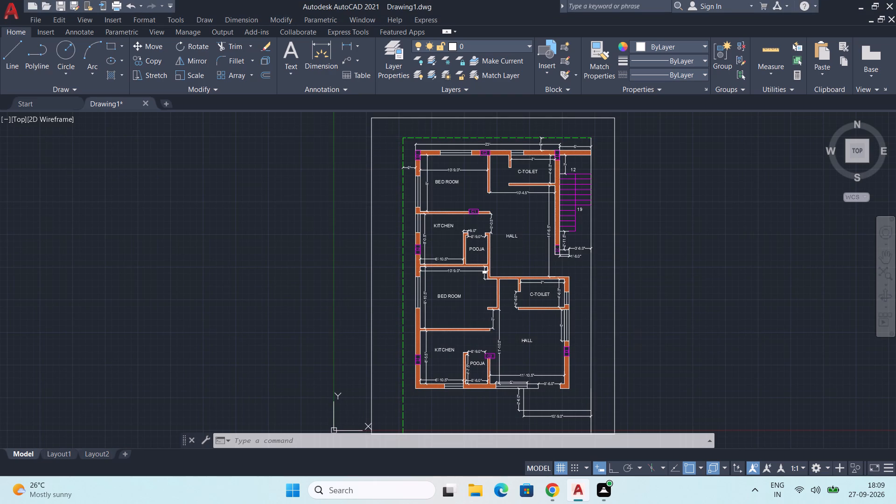
Save the drawing to the Desktop as CANTER CADD 2.8 HOUSE PLAN in AutoCAD 2018 Drawing format.
key("ctrl+s")
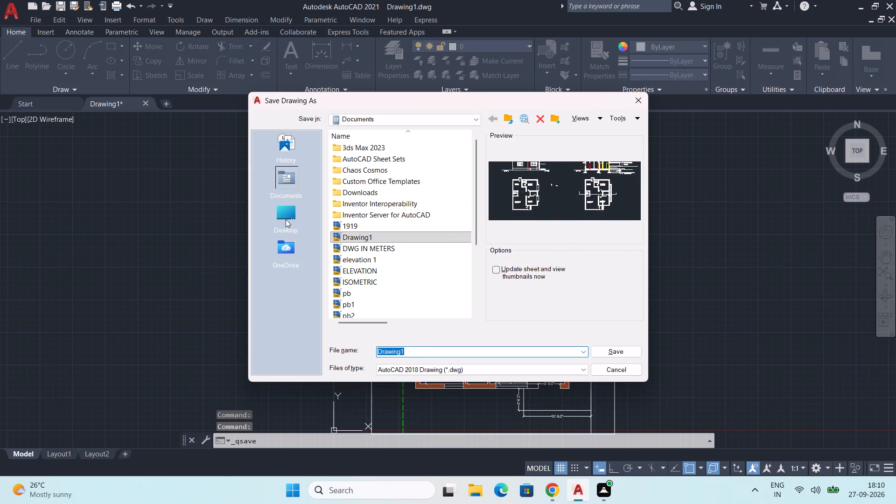
left_click(286, 220)
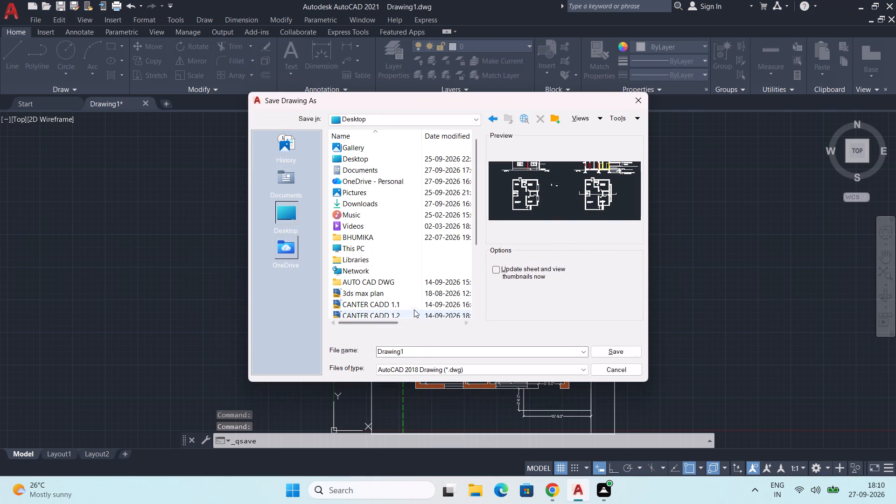
left_click(391, 157)
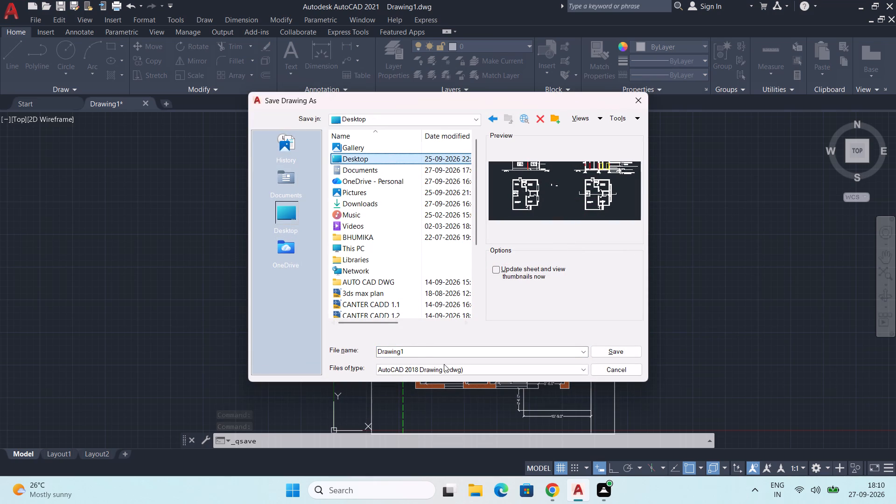
double_click(434, 354)
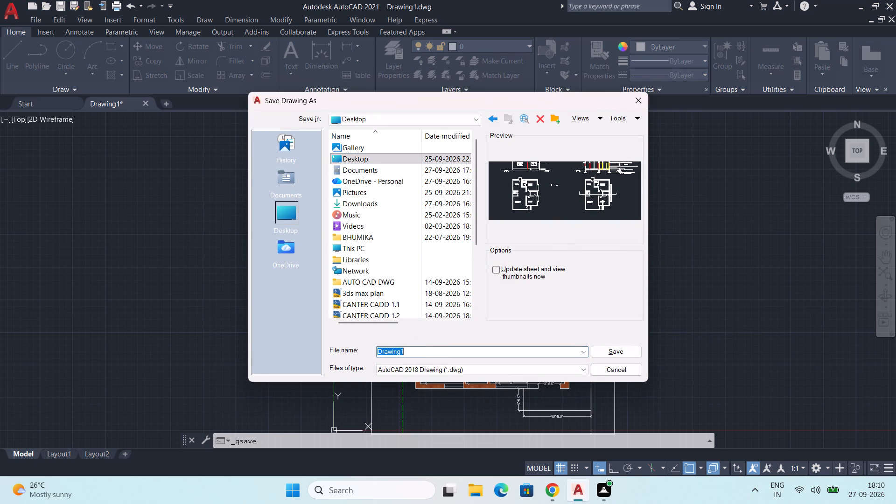
type("CAN")
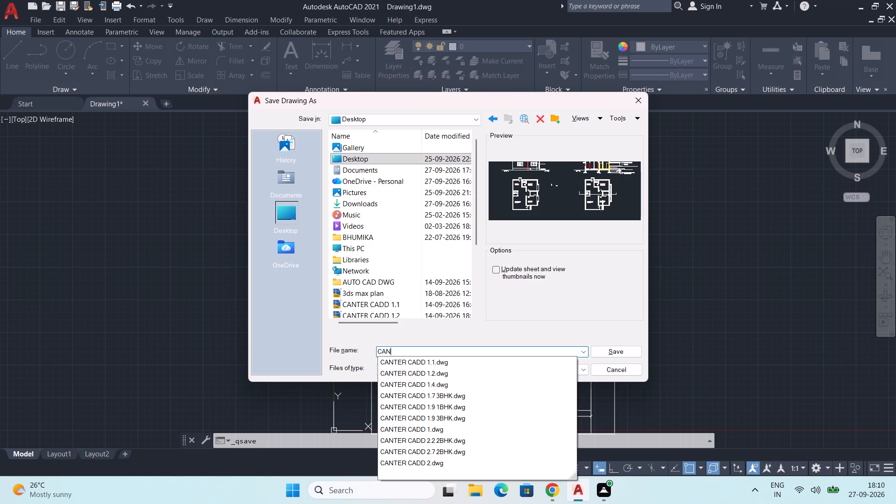
left_click(484, 364)
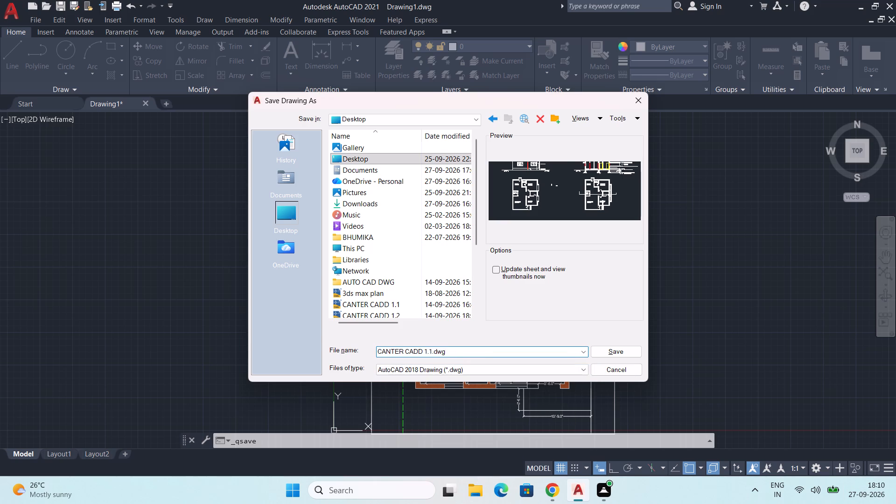
double_click(460, 353)
key("BackSpace")
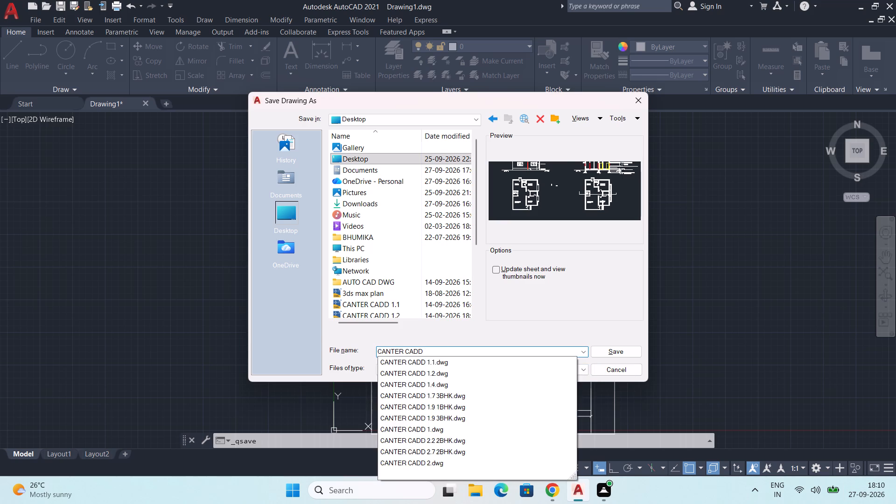
type("2.9")
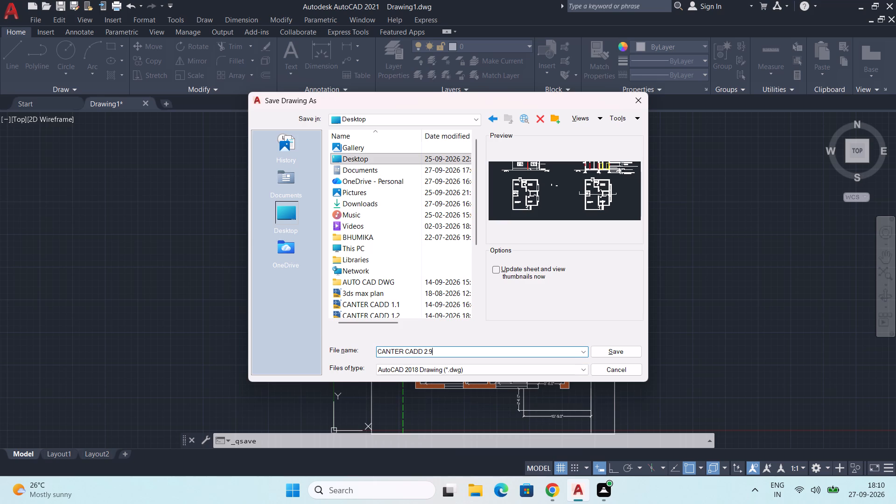
key("BackSpace")
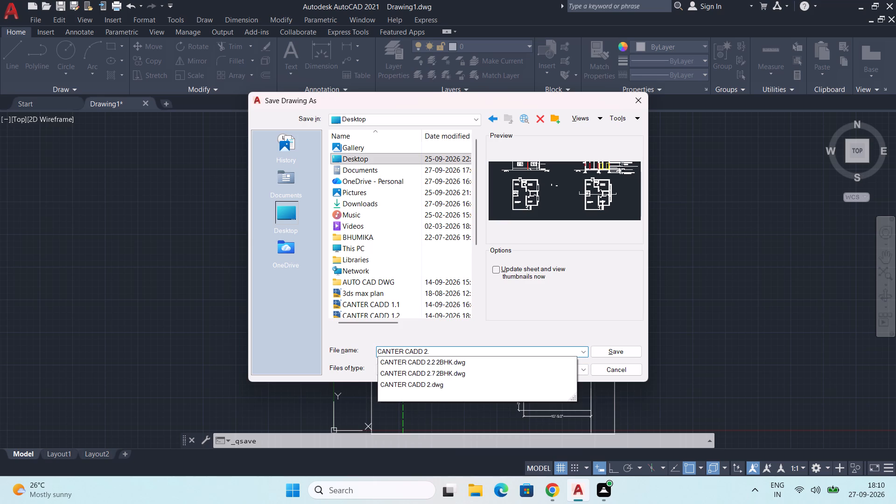
key("8")
key("space")
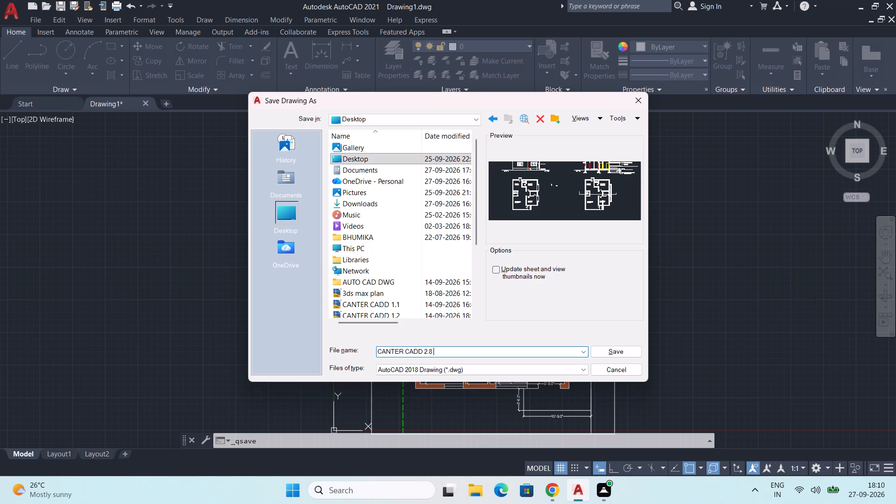
type("PLAN")
key("BackSpace")
key("BackSpace")
key("BackSpace")
key("BackSpace")
type("HOUSE")
key("space")
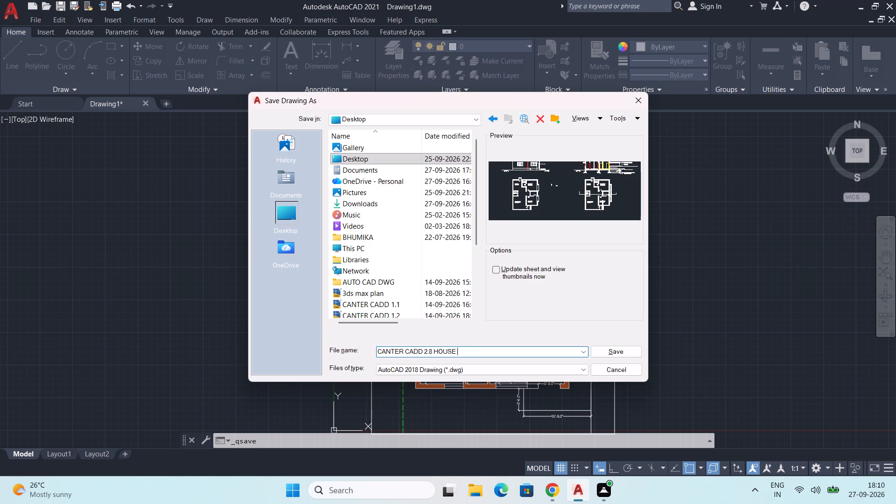
type("PLAN")
left_click(627, 349)
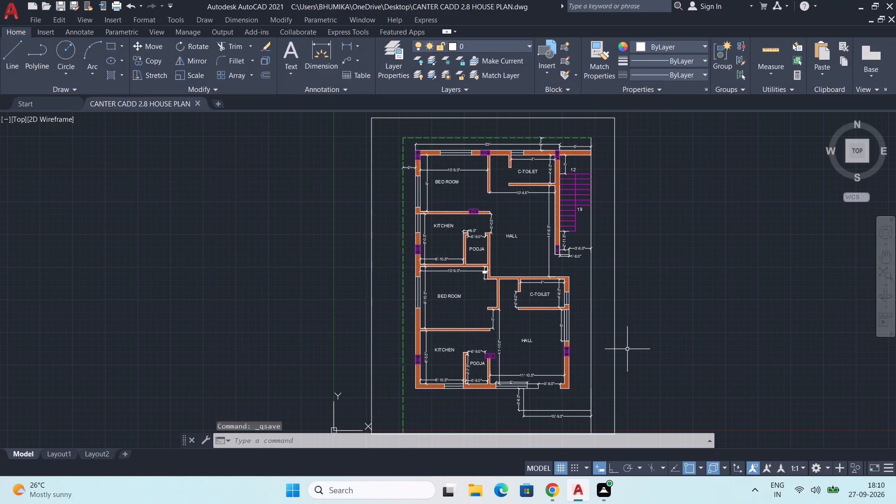
key("ctrl+s")
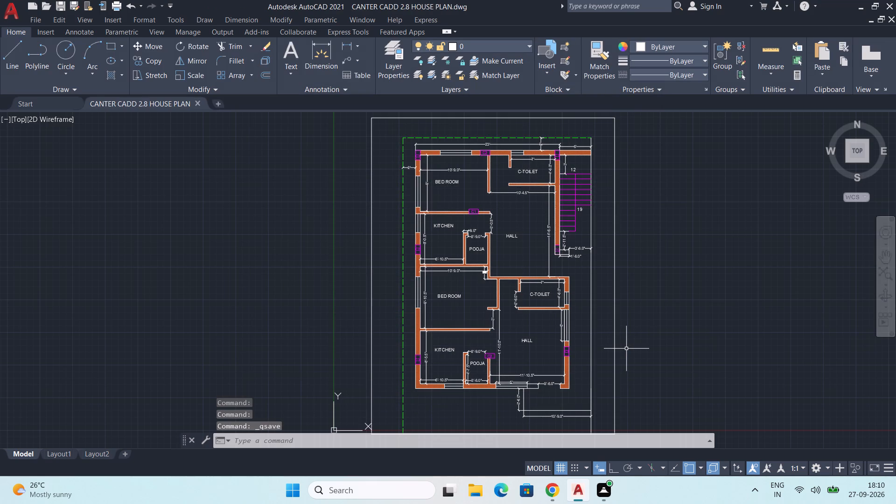
key("ctrl+s")
key("ctrl+s")
key("ctrl+s")
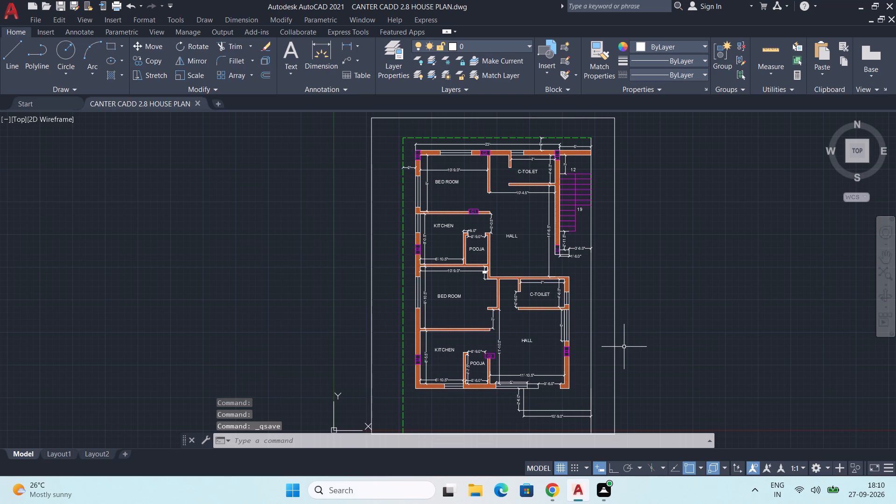